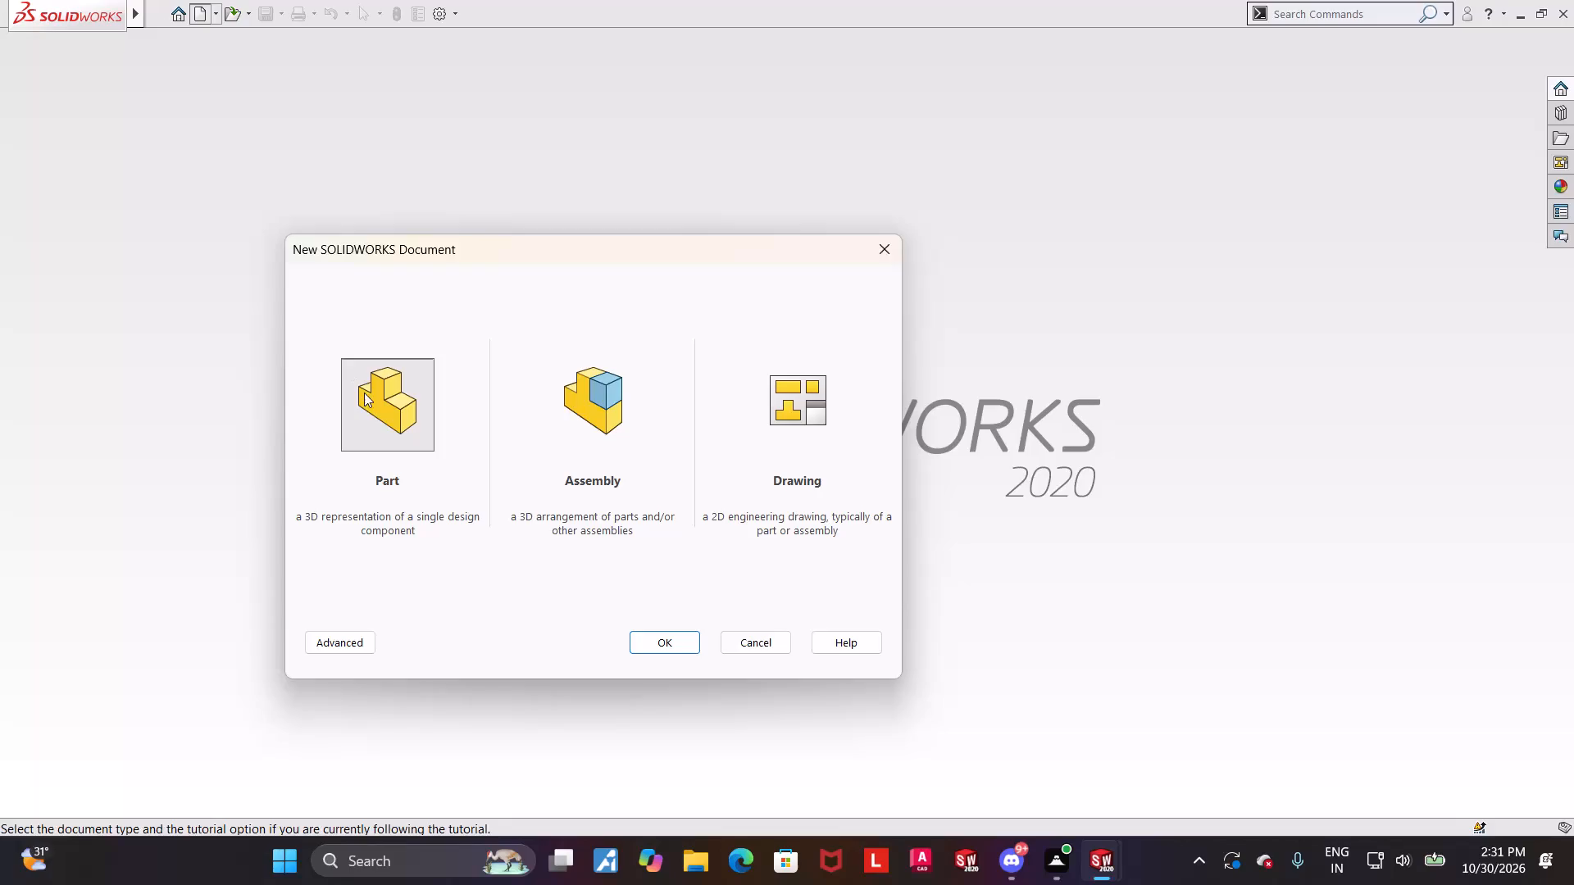
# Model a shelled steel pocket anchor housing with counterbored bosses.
# Create a new part document and set its units to IPS (inch, pound, second).
pyautogui.doubleClick(370, 398)
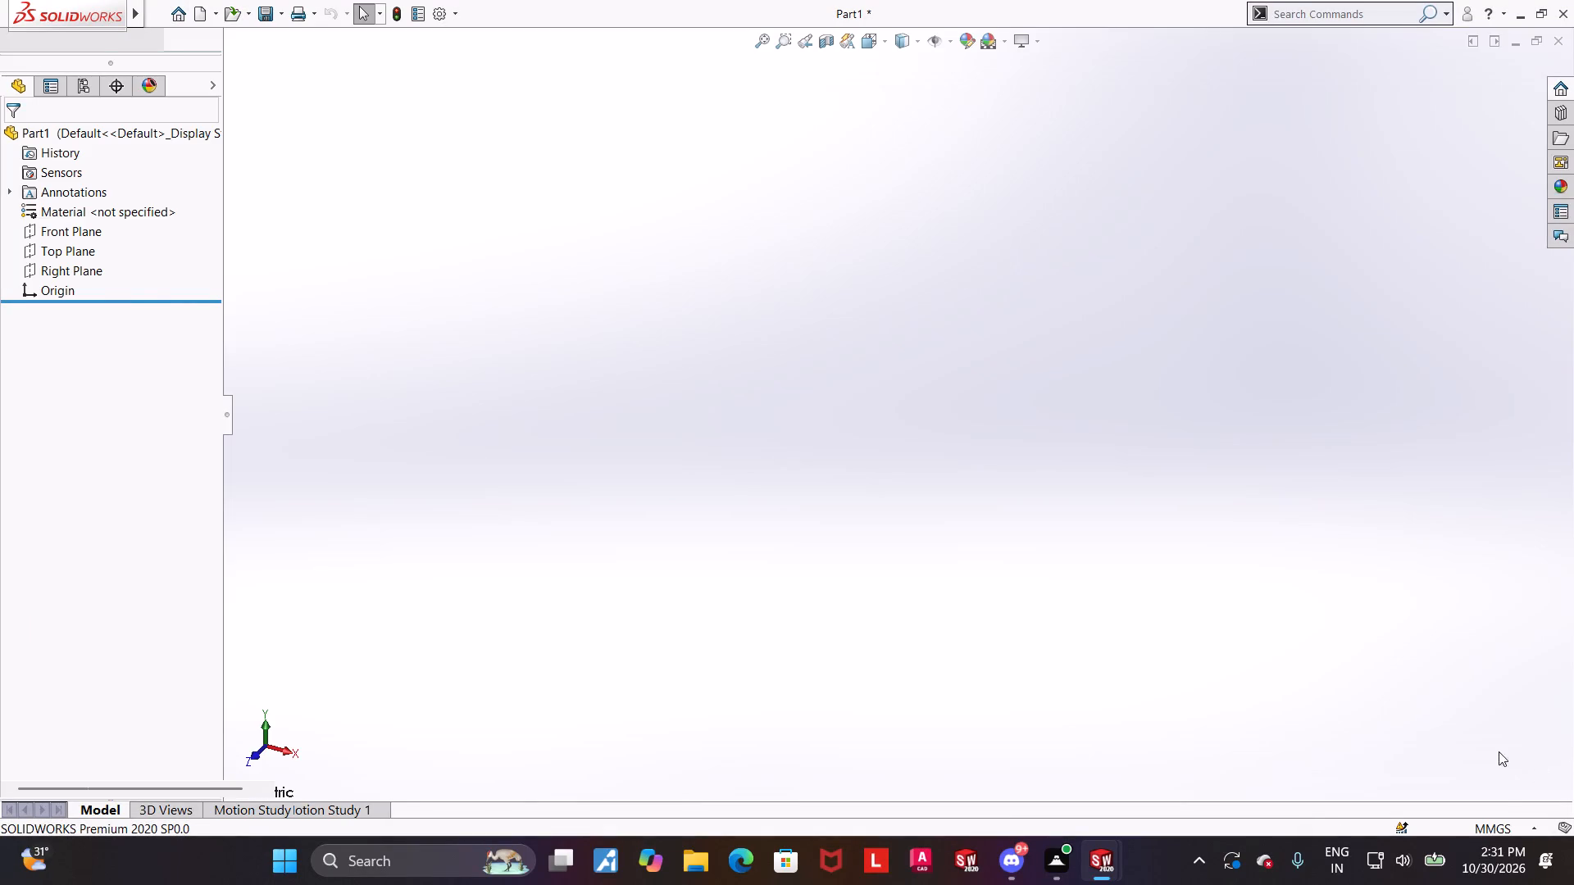
pyautogui.click(1501, 825)
pyautogui.click(1460, 773)
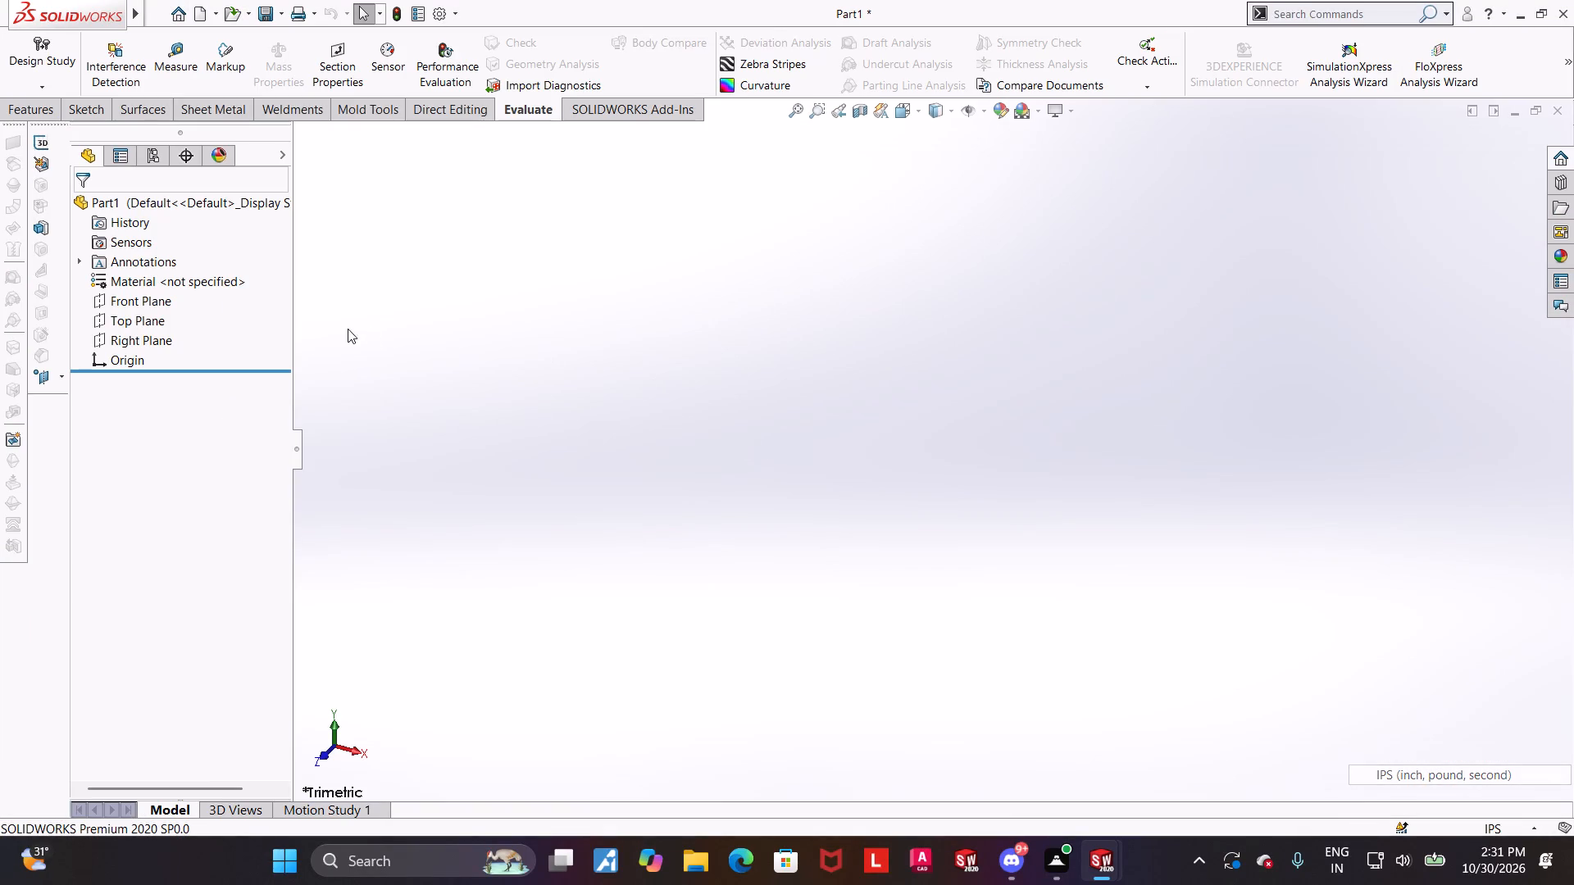
# Start a sketch on the Top Plane and draw a center rectangle about 6.4 by 3.2 in centred on the origin.
pyautogui.click(157, 324)
pyautogui.click(170, 306)
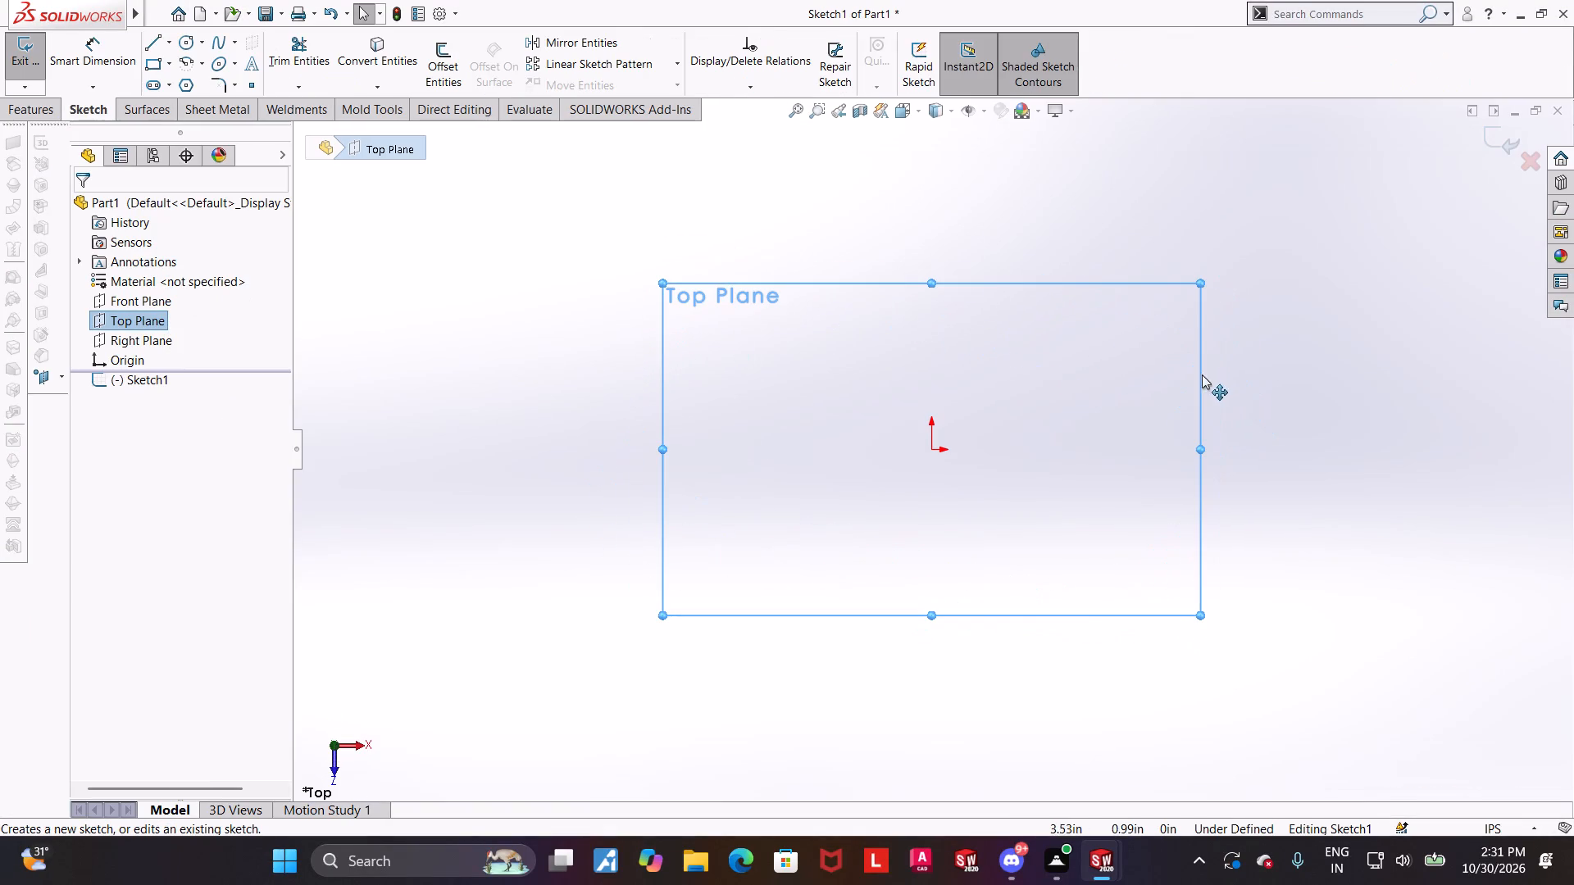
pyautogui.click(155, 70)
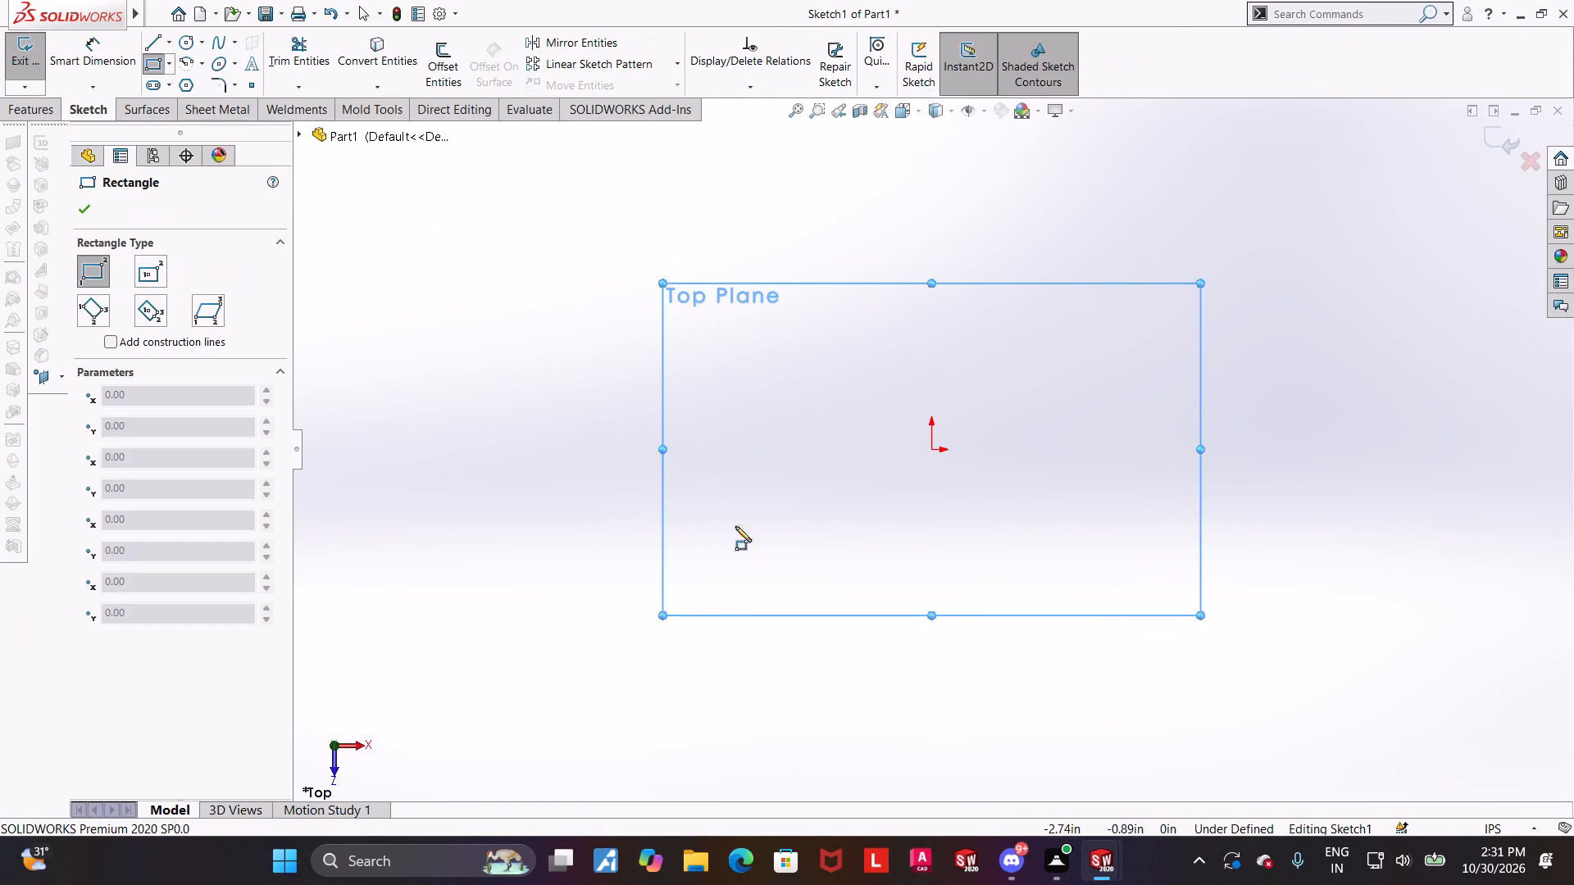
pyautogui.press('Escape')
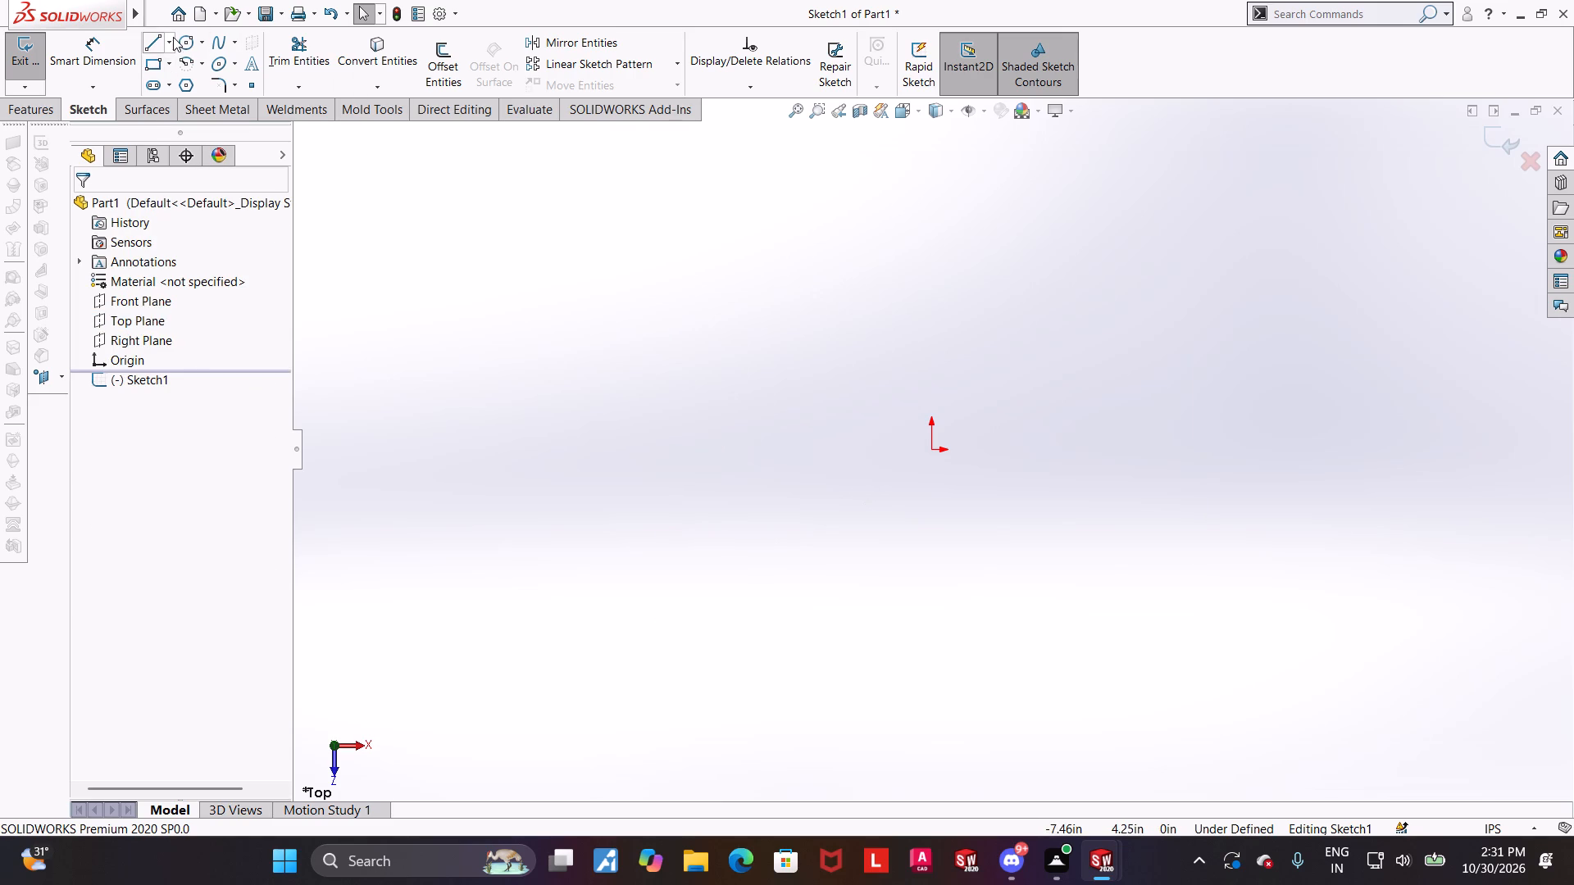
pyautogui.click(170, 65)
pyautogui.click(183, 101)
pyautogui.click(935, 450)
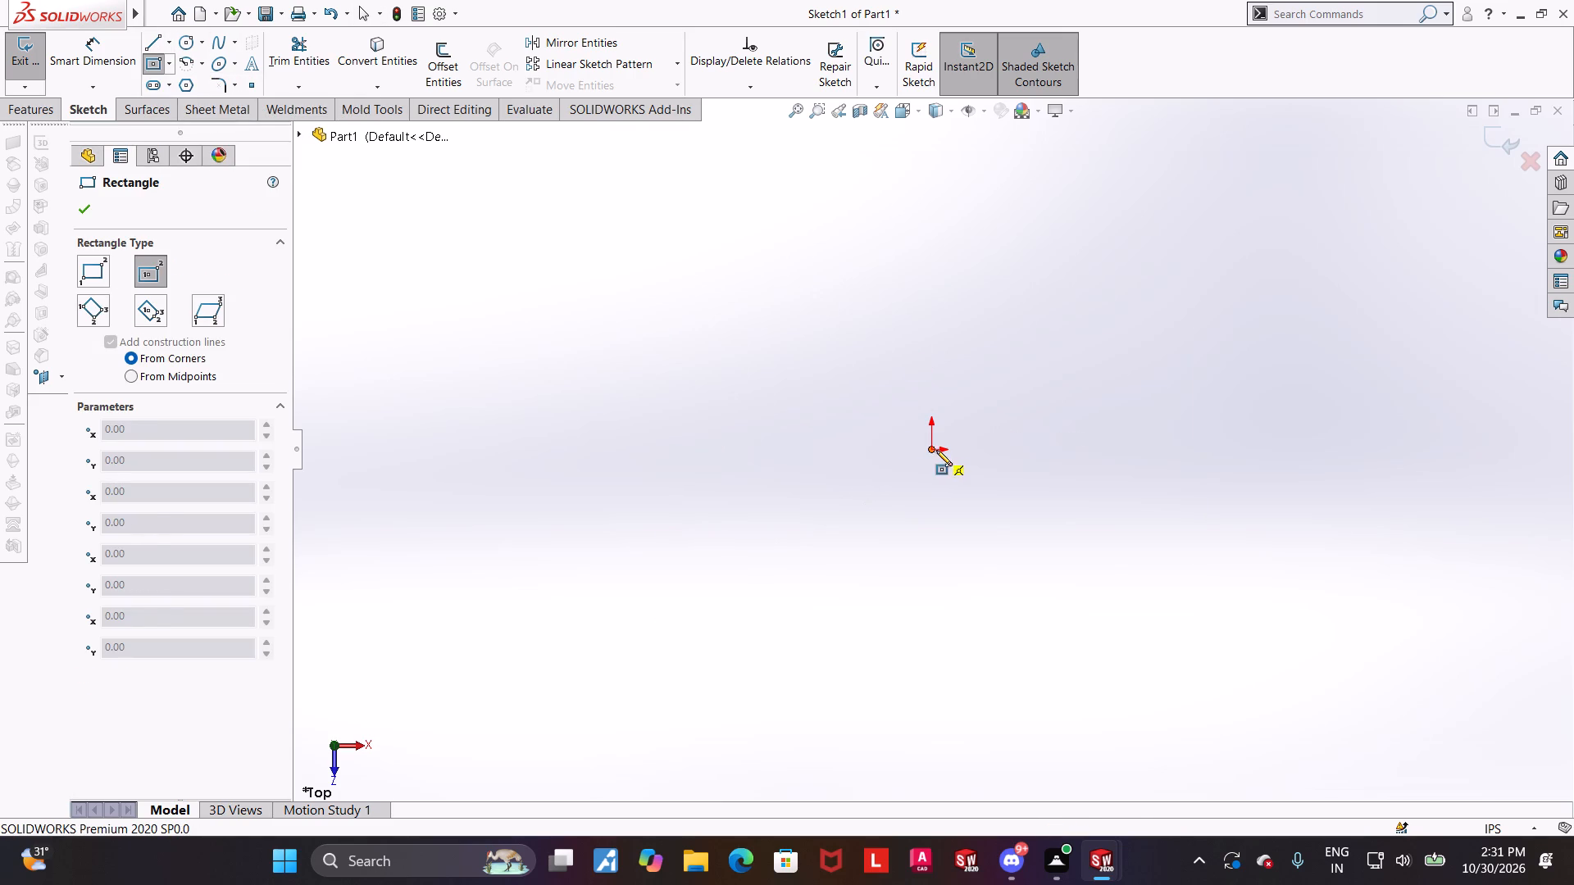
pyautogui.click(1177, 327)
pyautogui.press('Escape')
# Dimension the horizontal distance between the rectangle's two vertical edges as 2.375*2 (4.75 in).
pyautogui.click(111, 37)
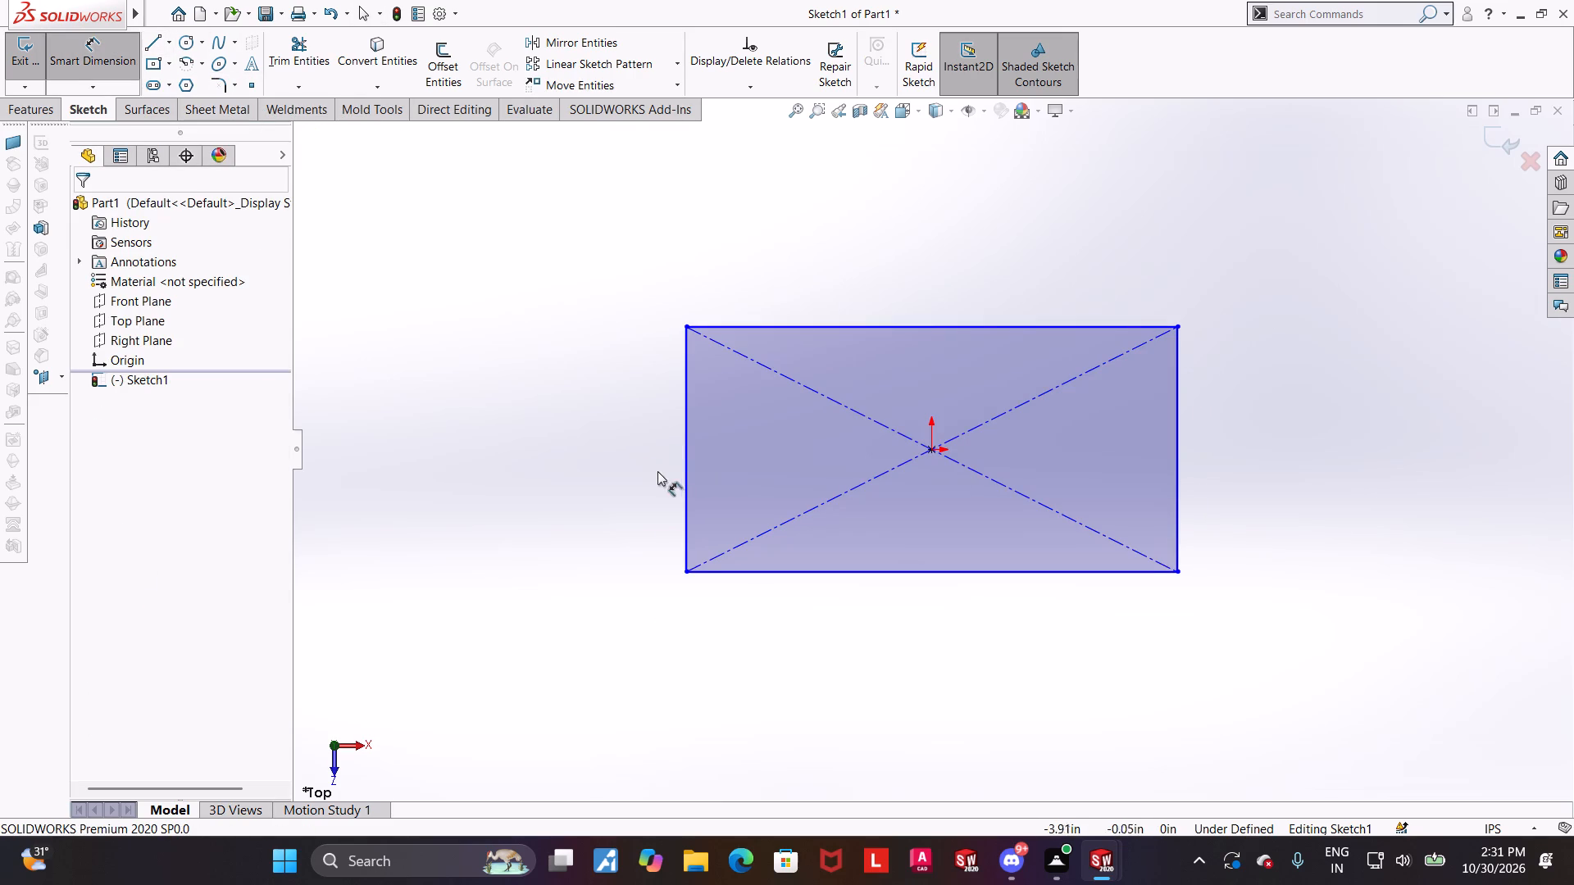
pyautogui.scroll(1, 660, 473)
pyautogui.scroll(-1, 793, 479)
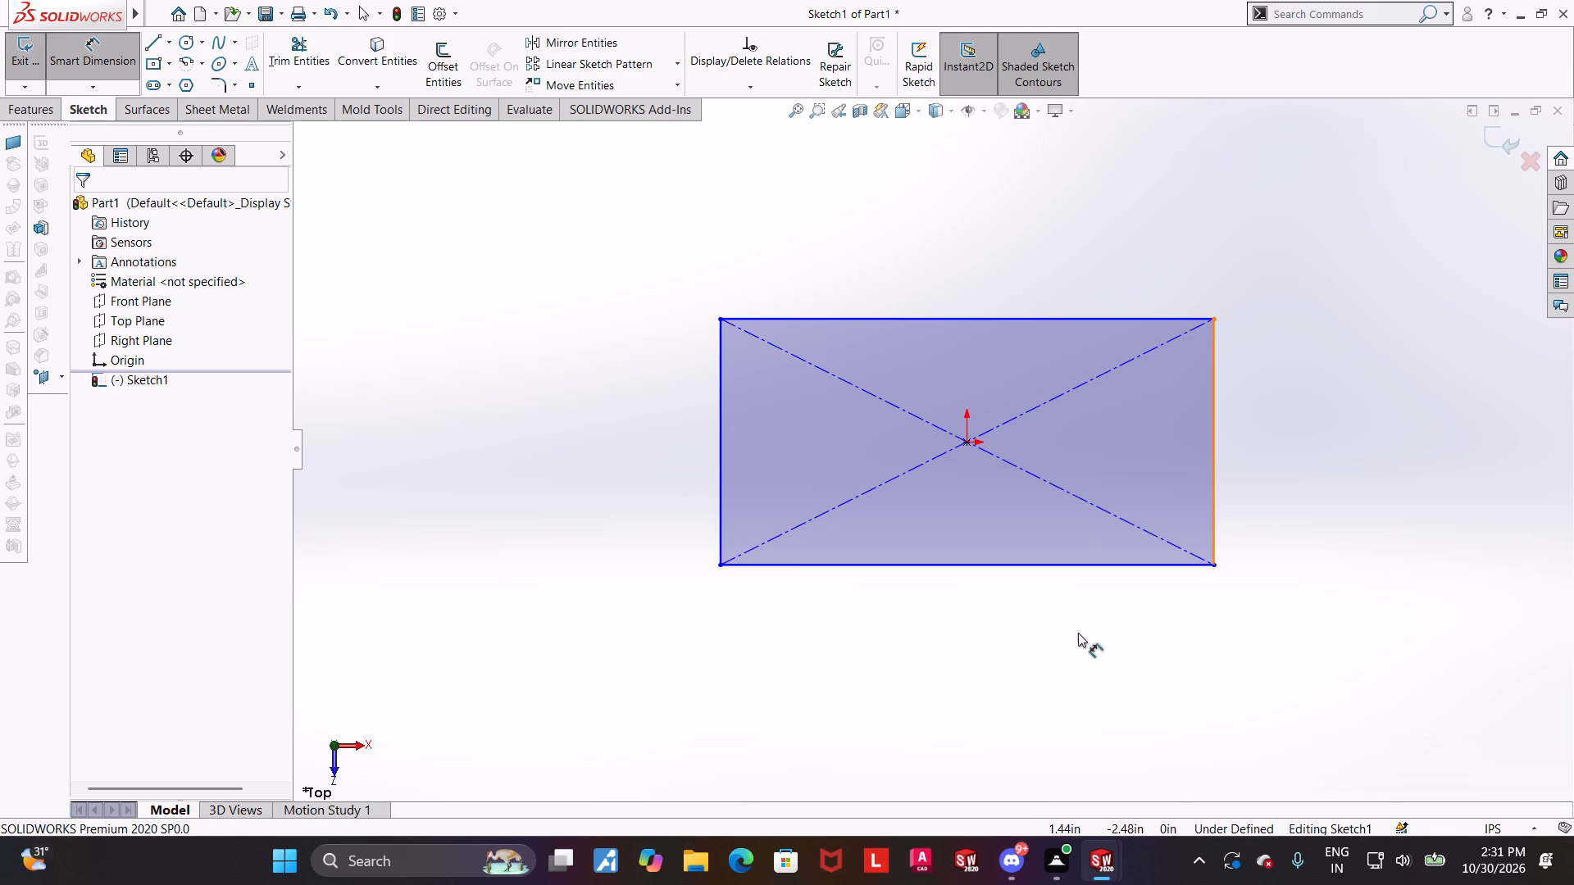
pyautogui.scroll(2, 1110, 673)
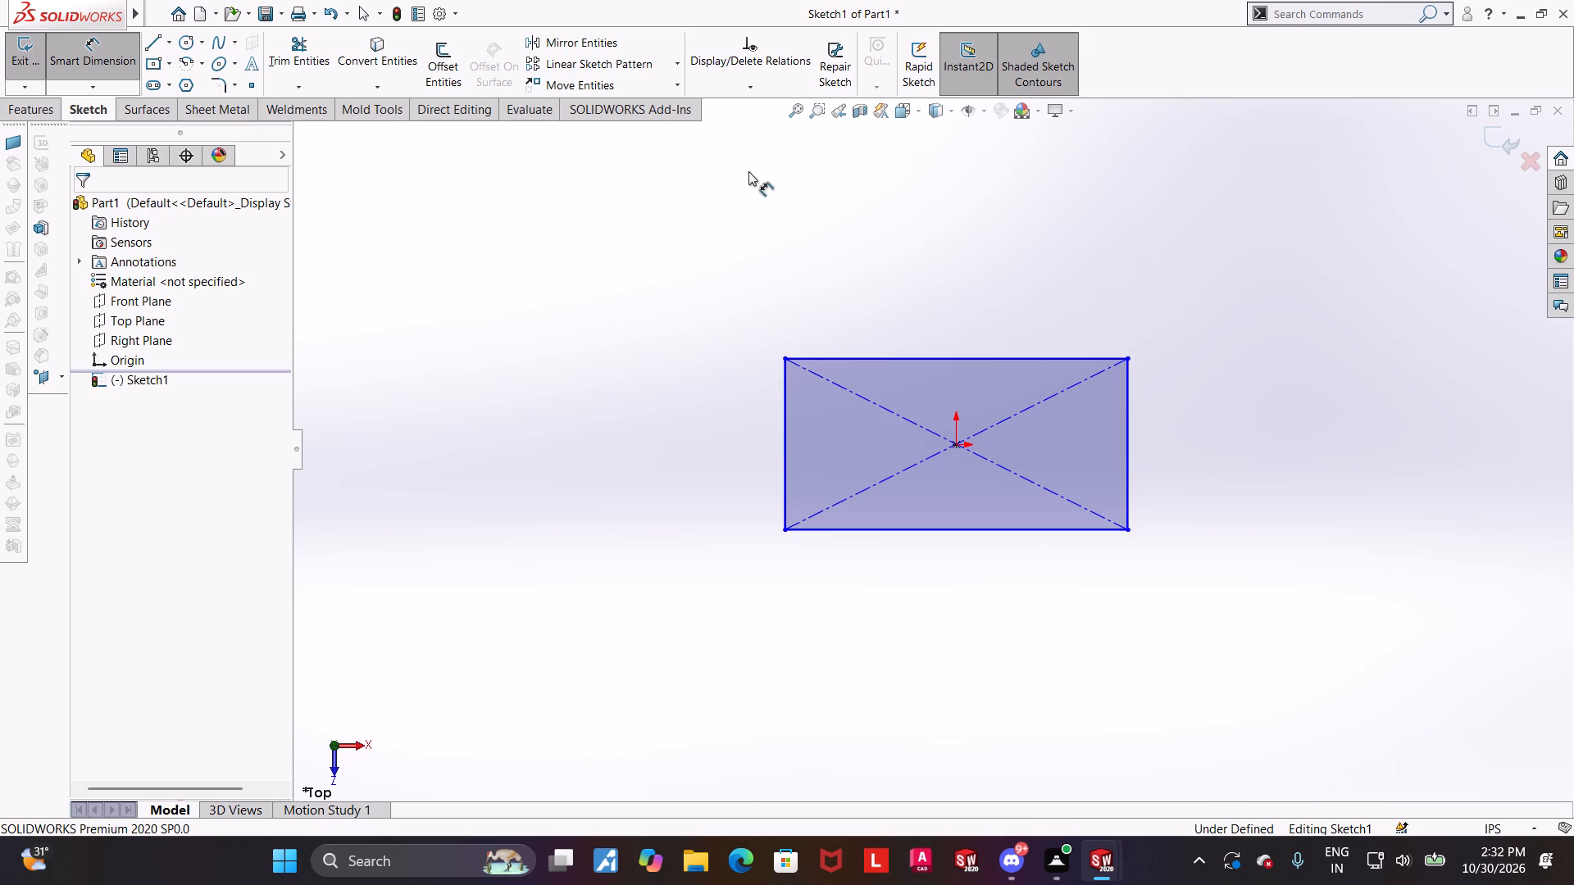
pyautogui.click(784, 405)
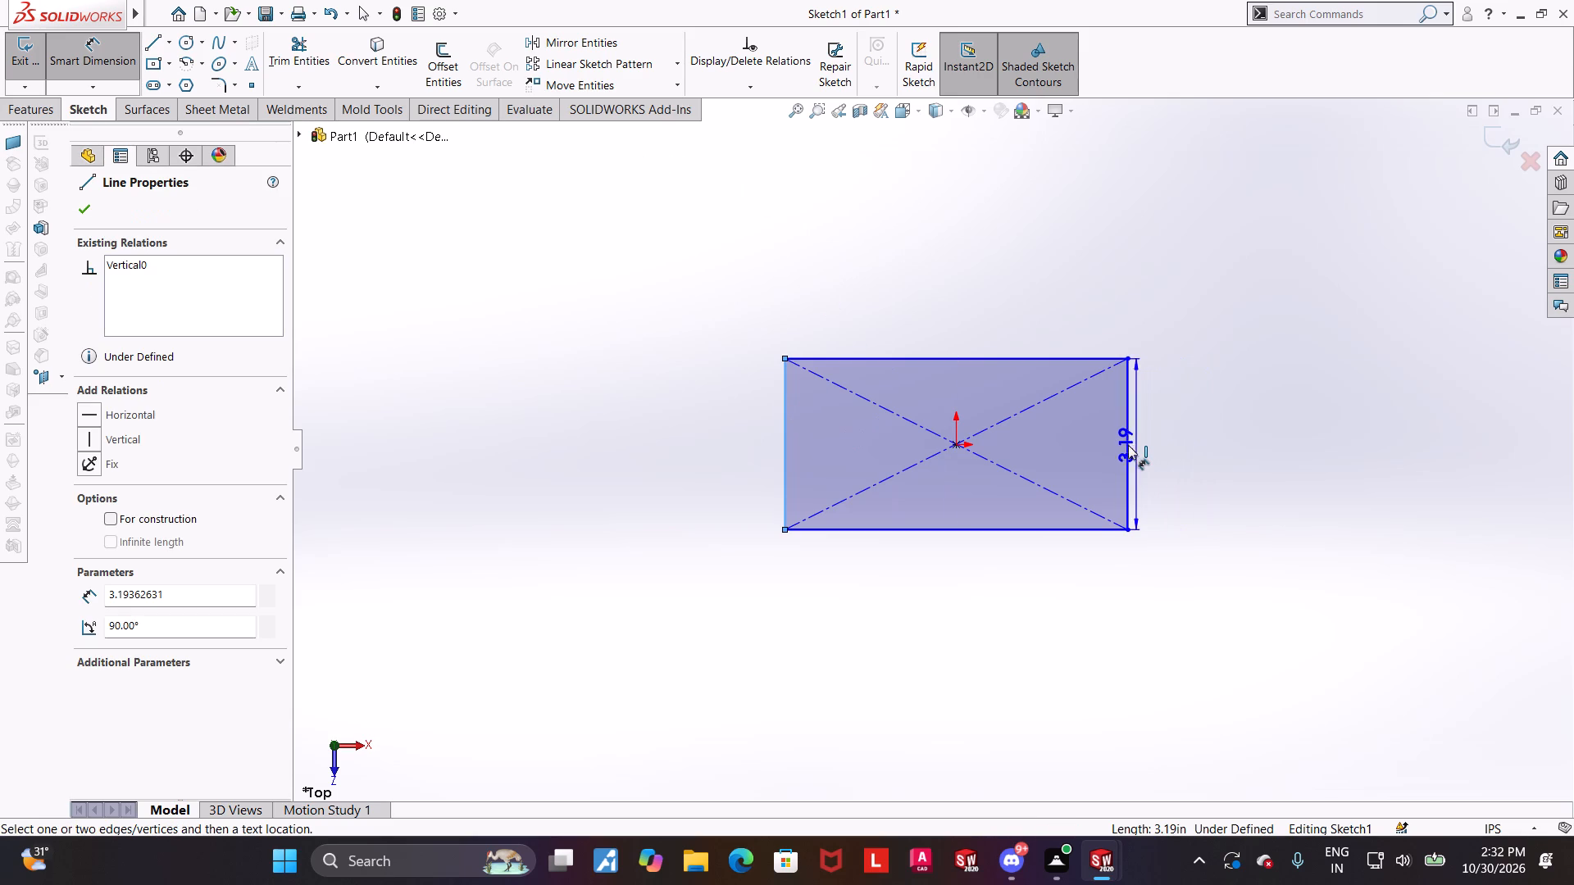
pyautogui.click(1123, 445)
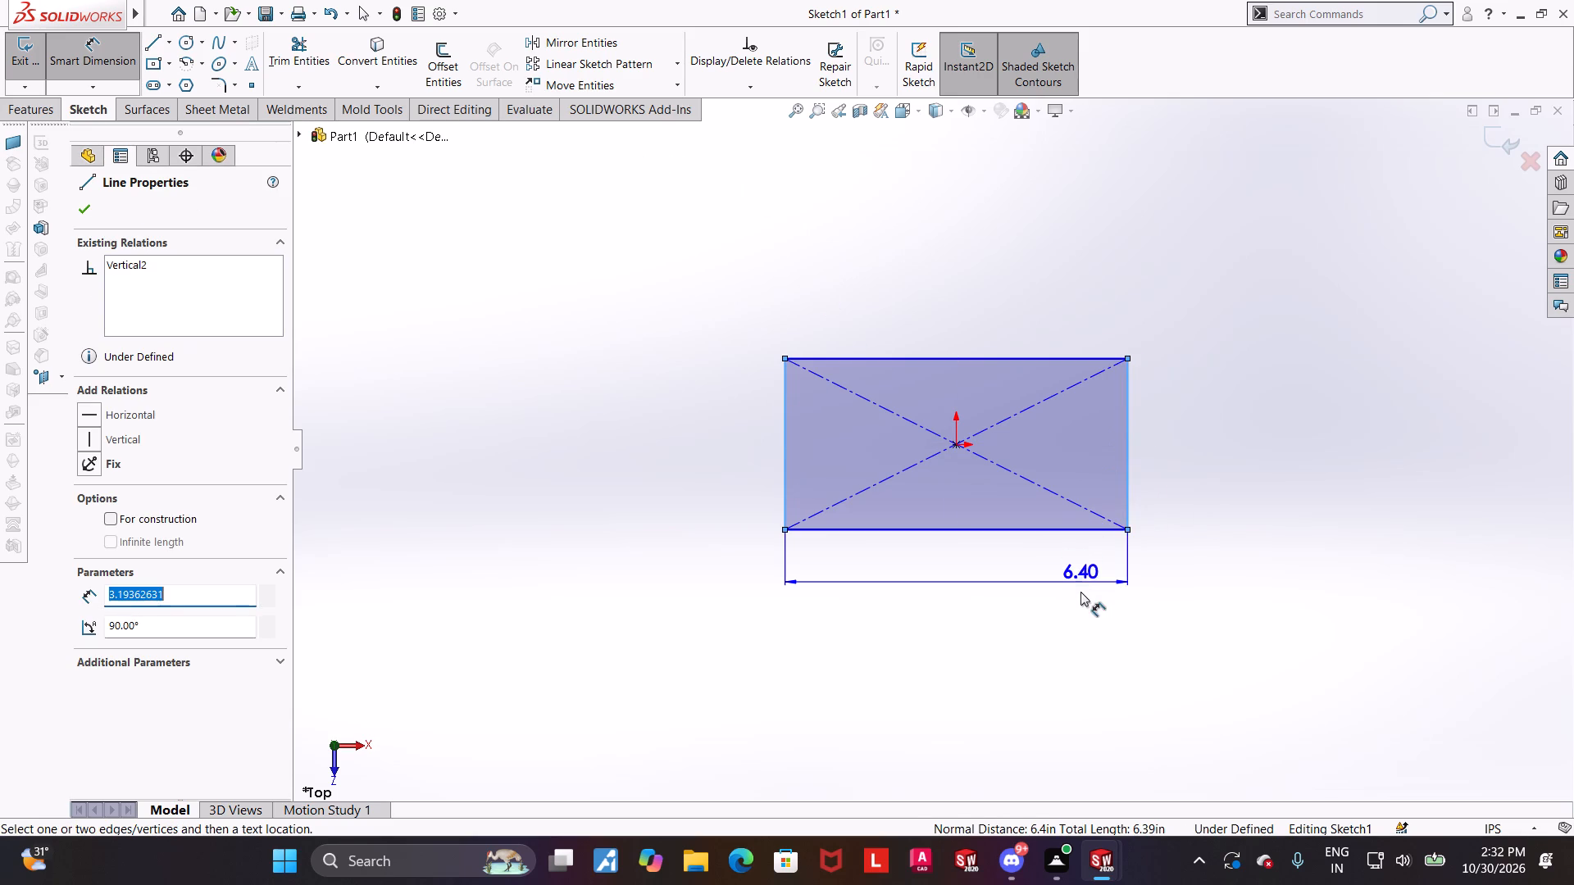
pyautogui.click(1080, 596)
pyautogui.write('2.3')
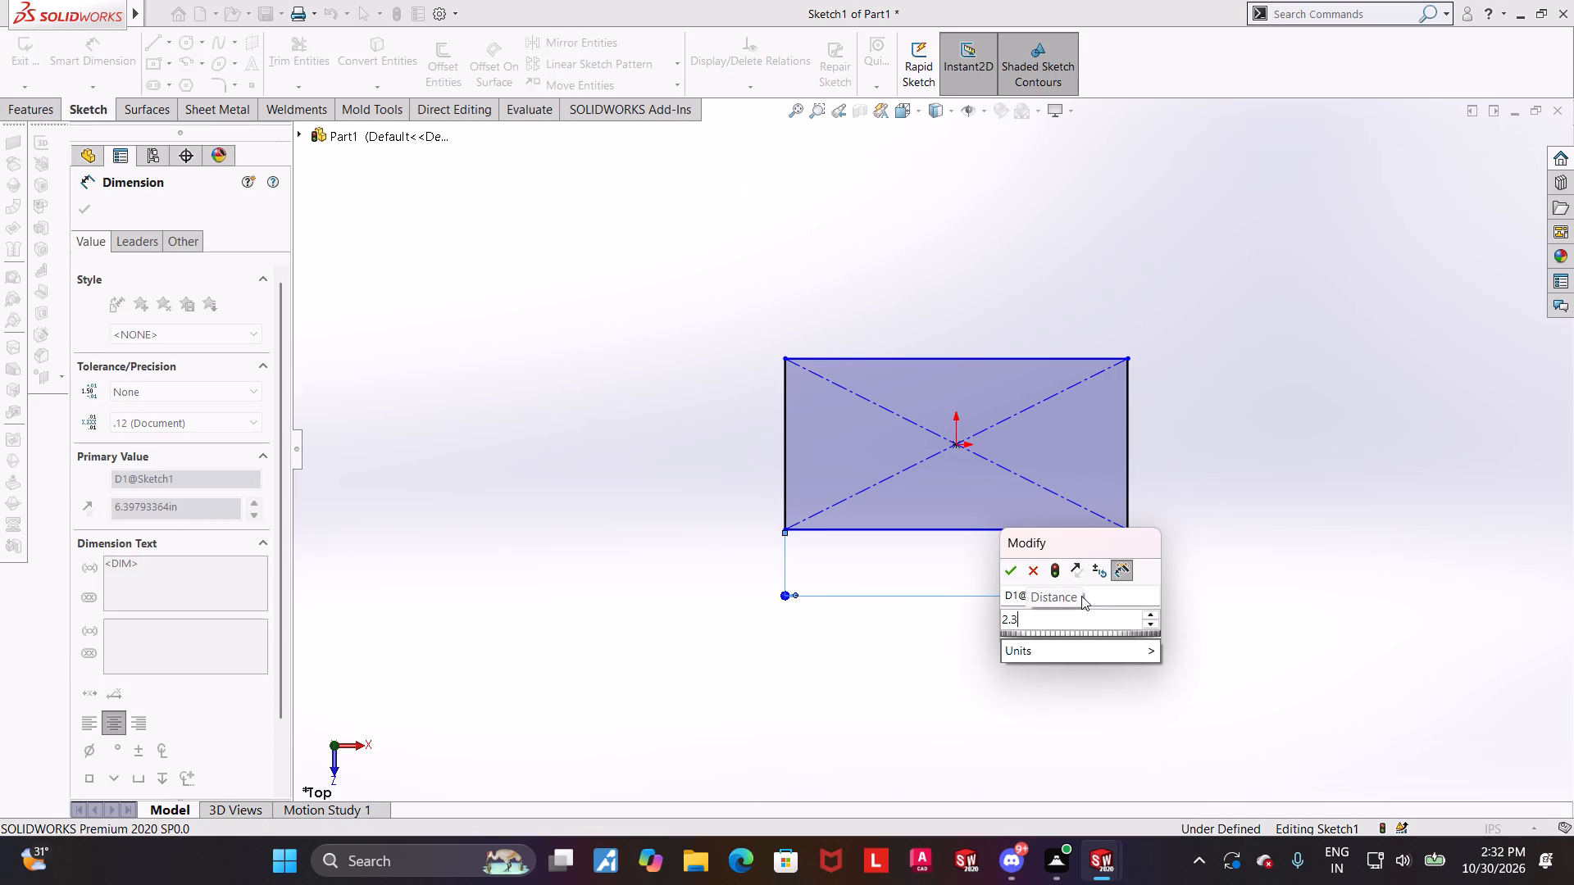
pyautogui.write('75')
pyautogui.write('*2')
pyautogui.press('Return')
pyautogui.press('Escape')
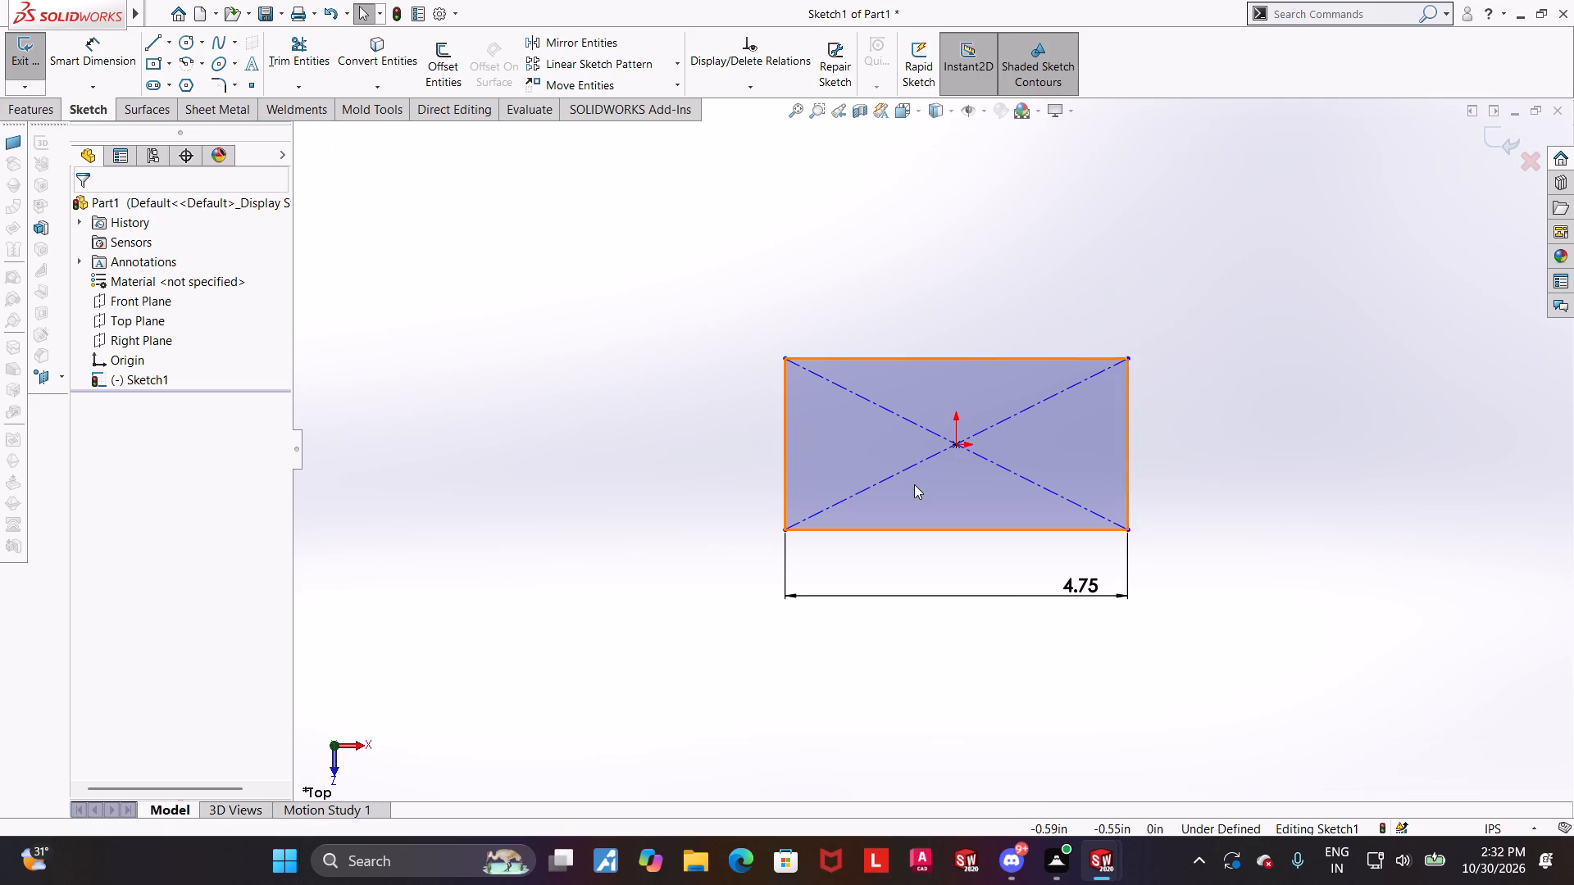
# Dimension the rectangle's vertical edge as 3.185 in.
pyautogui.scroll(2, 914, 484)
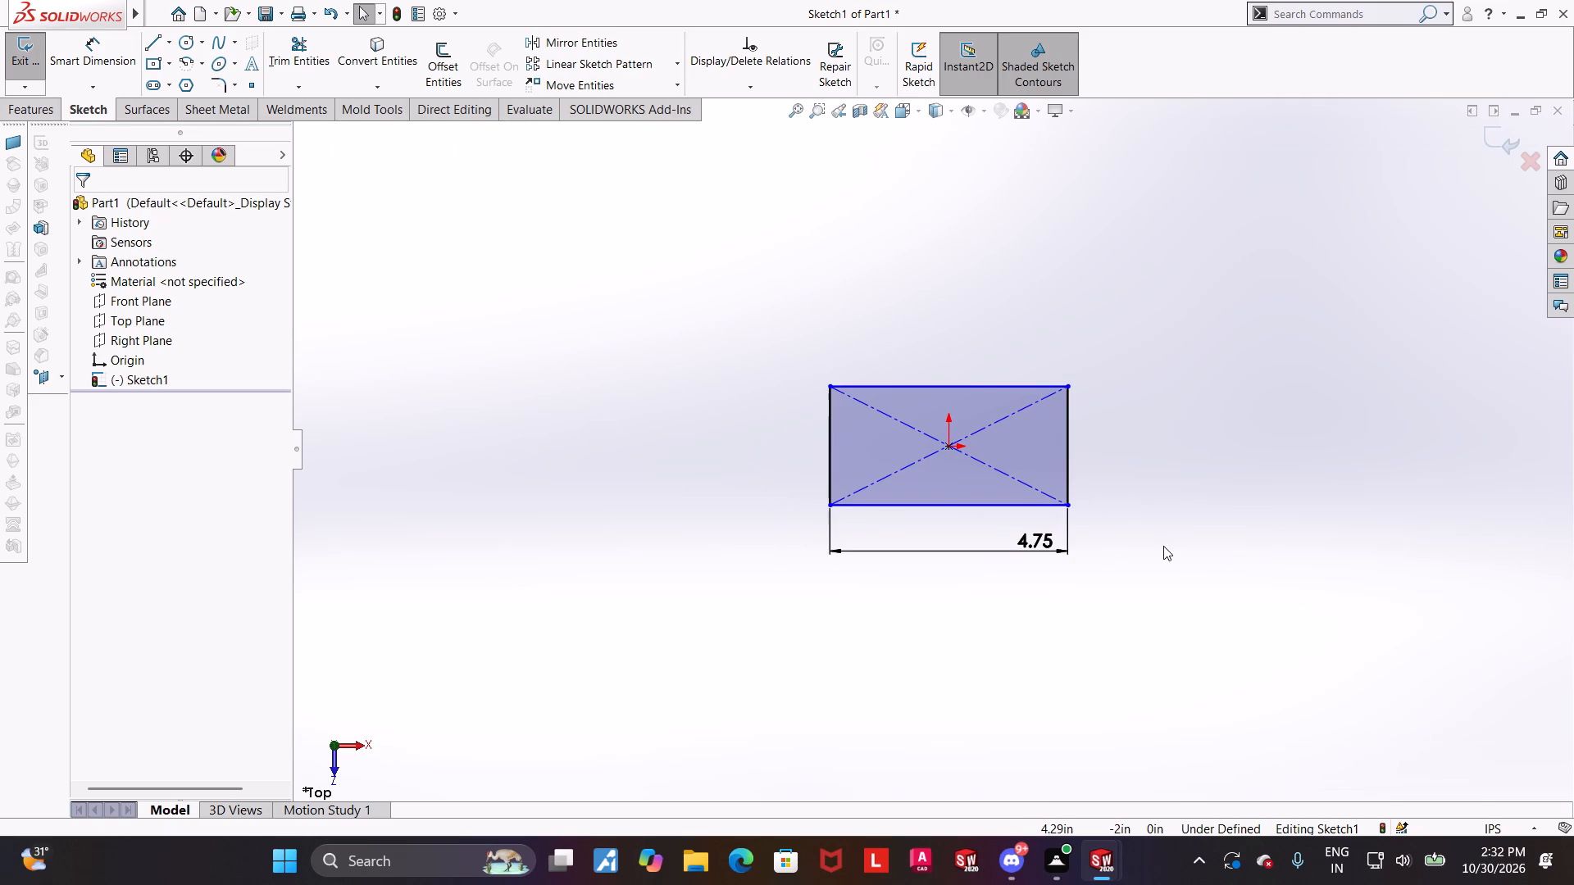
pyautogui.scroll(1, 1163, 546)
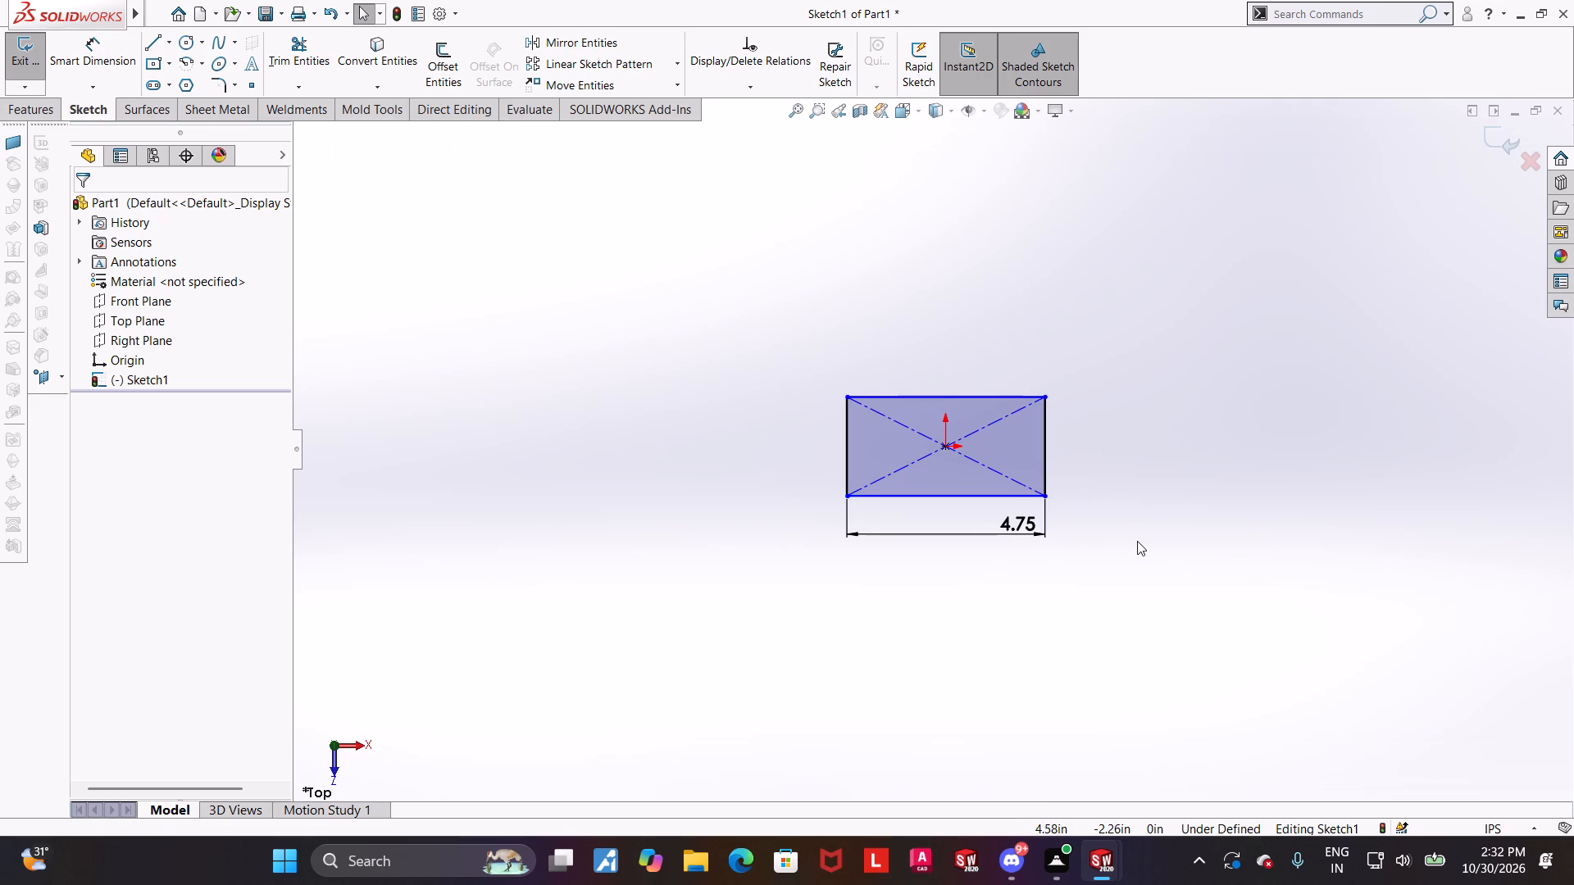
pyautogui.click(104, 66)
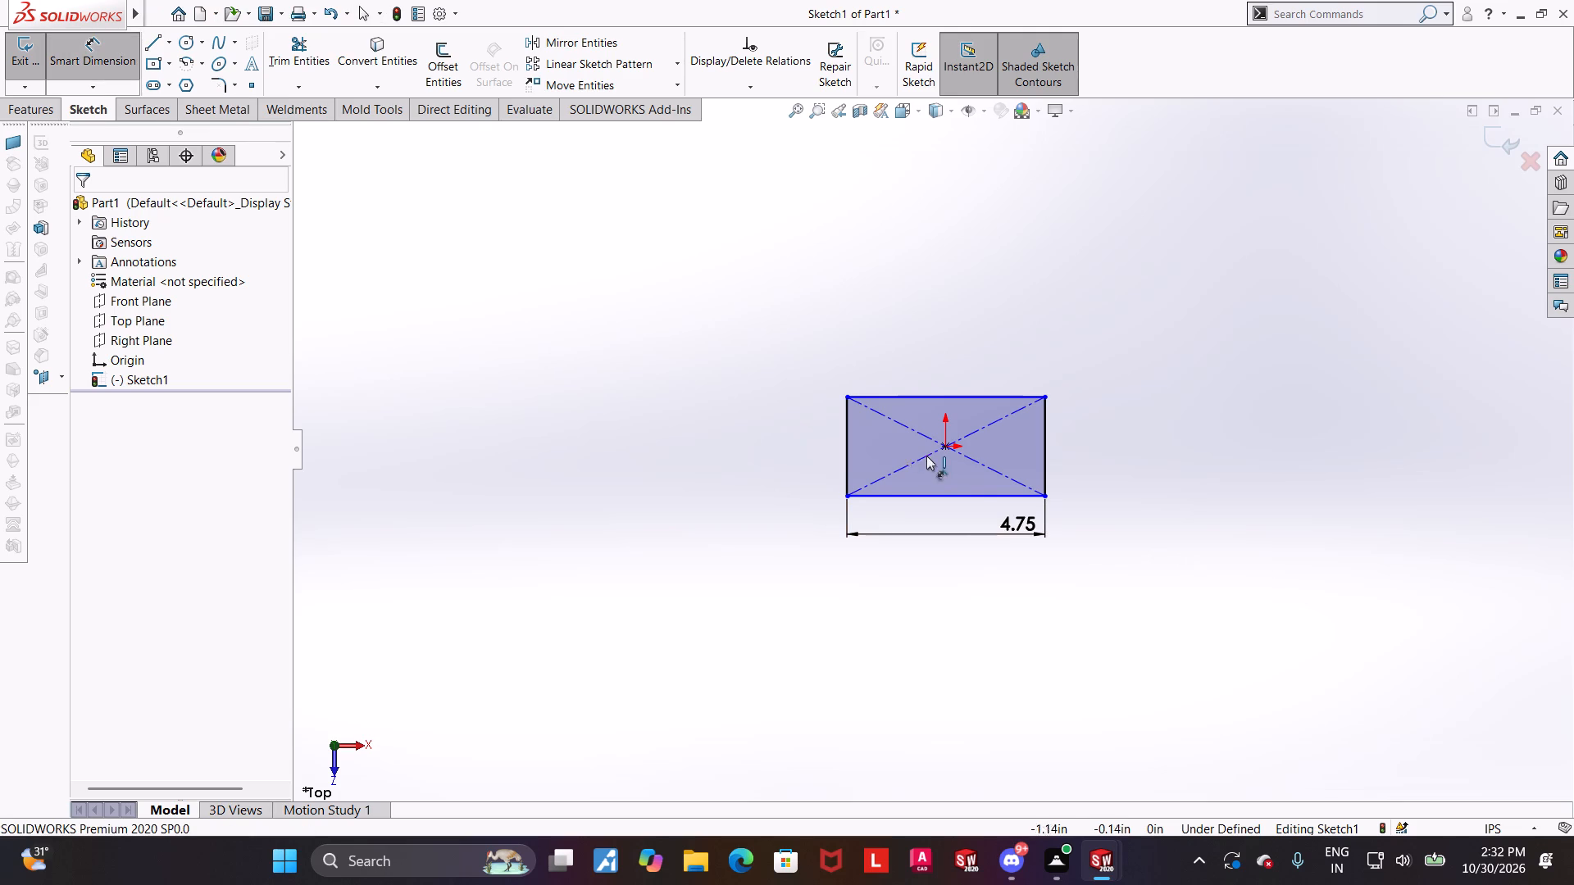
pyautogui.scroll(-2, 965, 474)
pyautogui.scroll(-3, 839, 429)
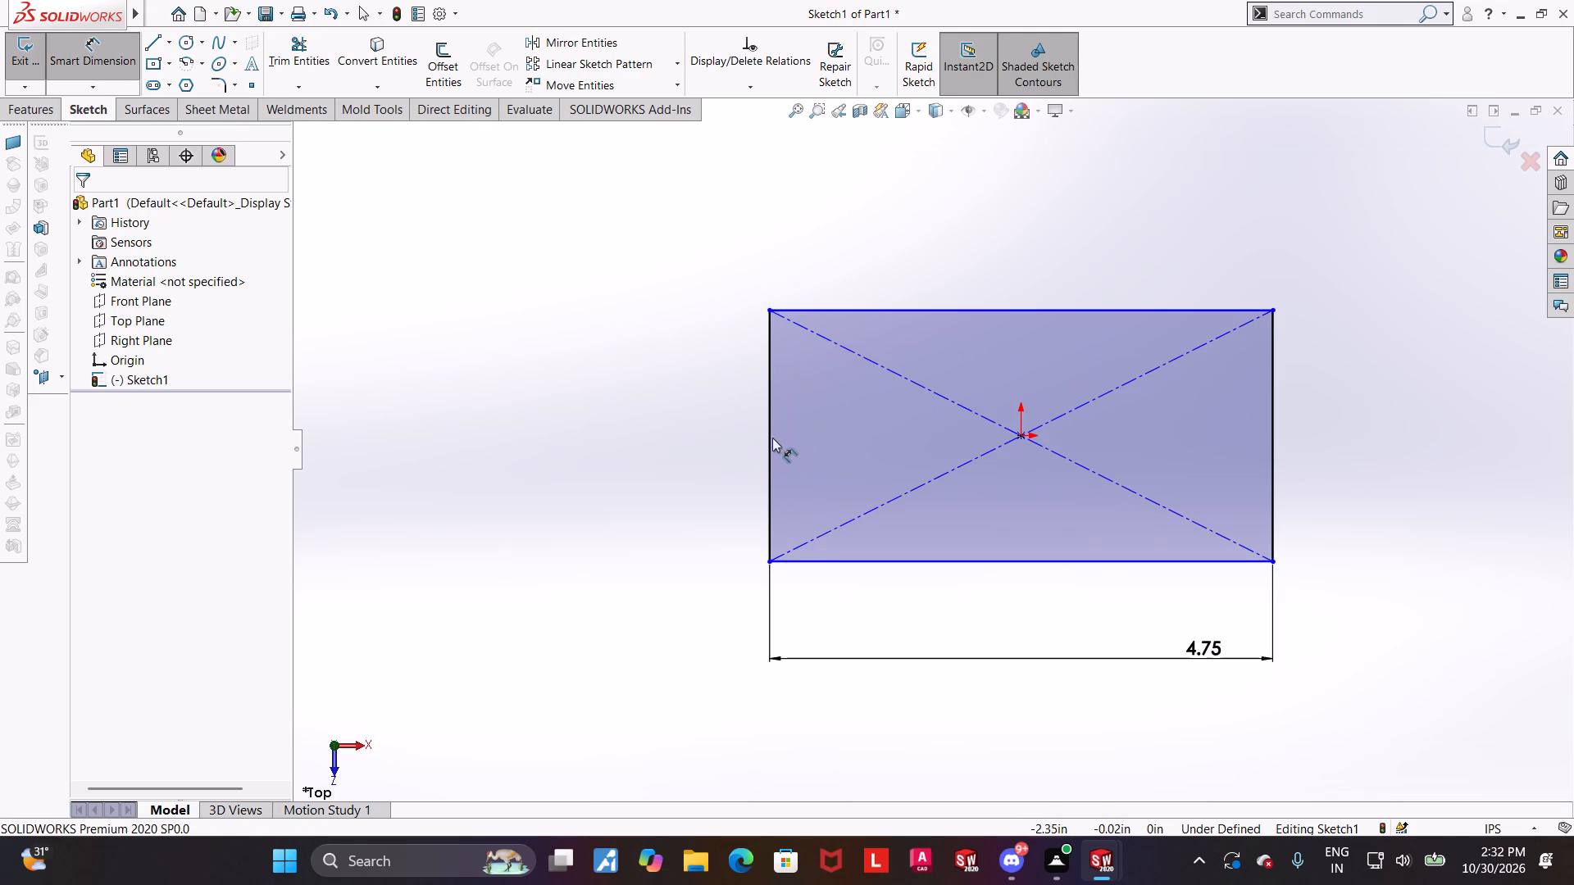
pyautogui.click(770, 437)
pyautogui.click(548, 434)
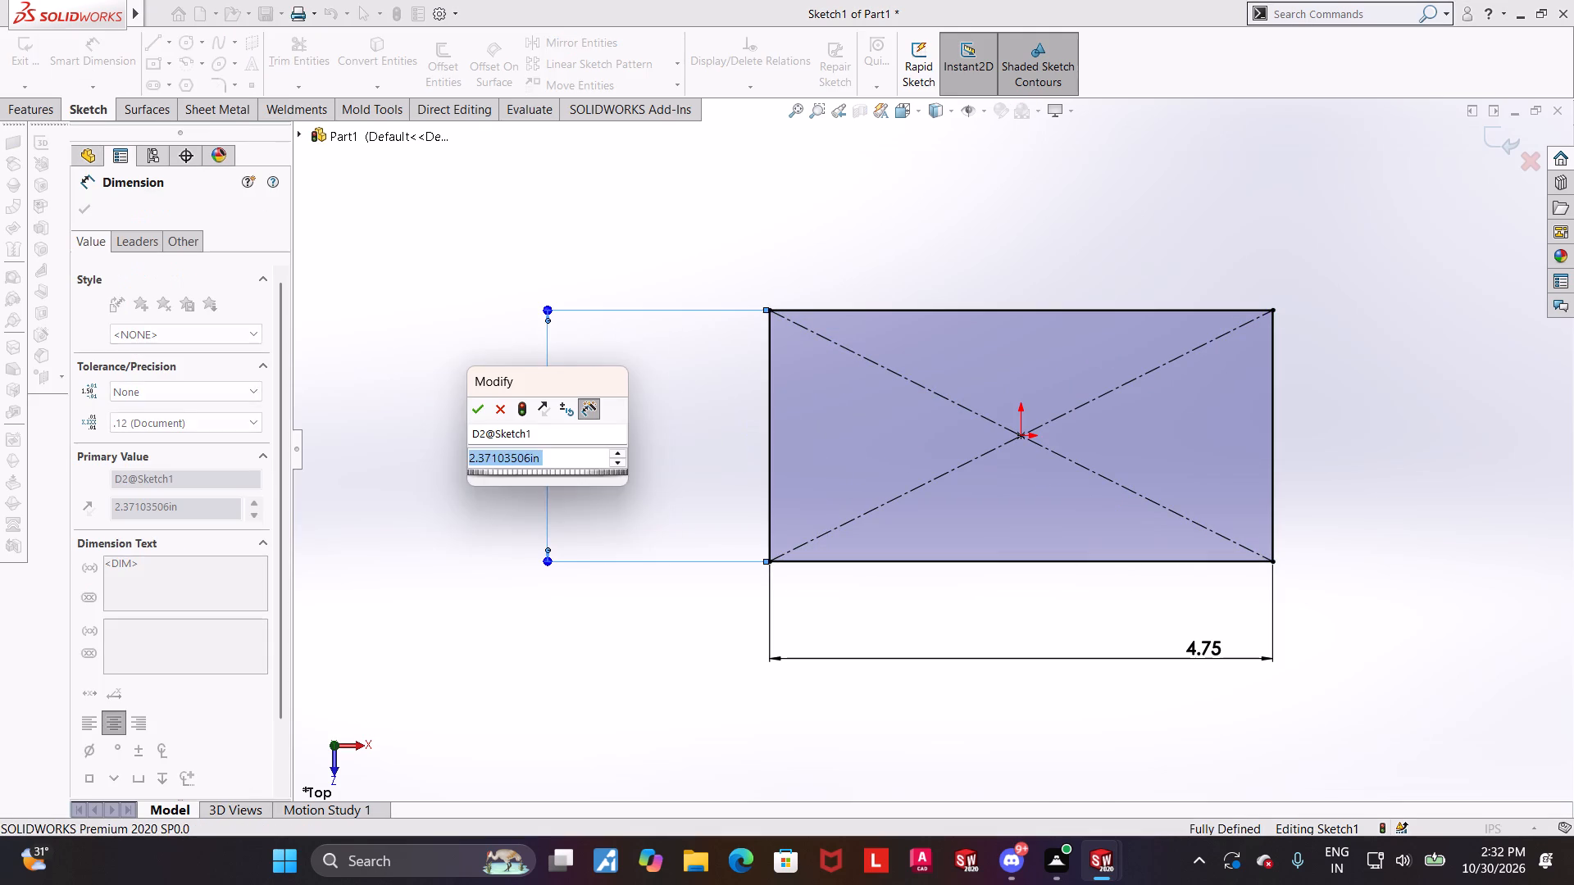
pyautogui.write('3.185')
pyautogui.press('Return')
pyautogui.press('Escape')
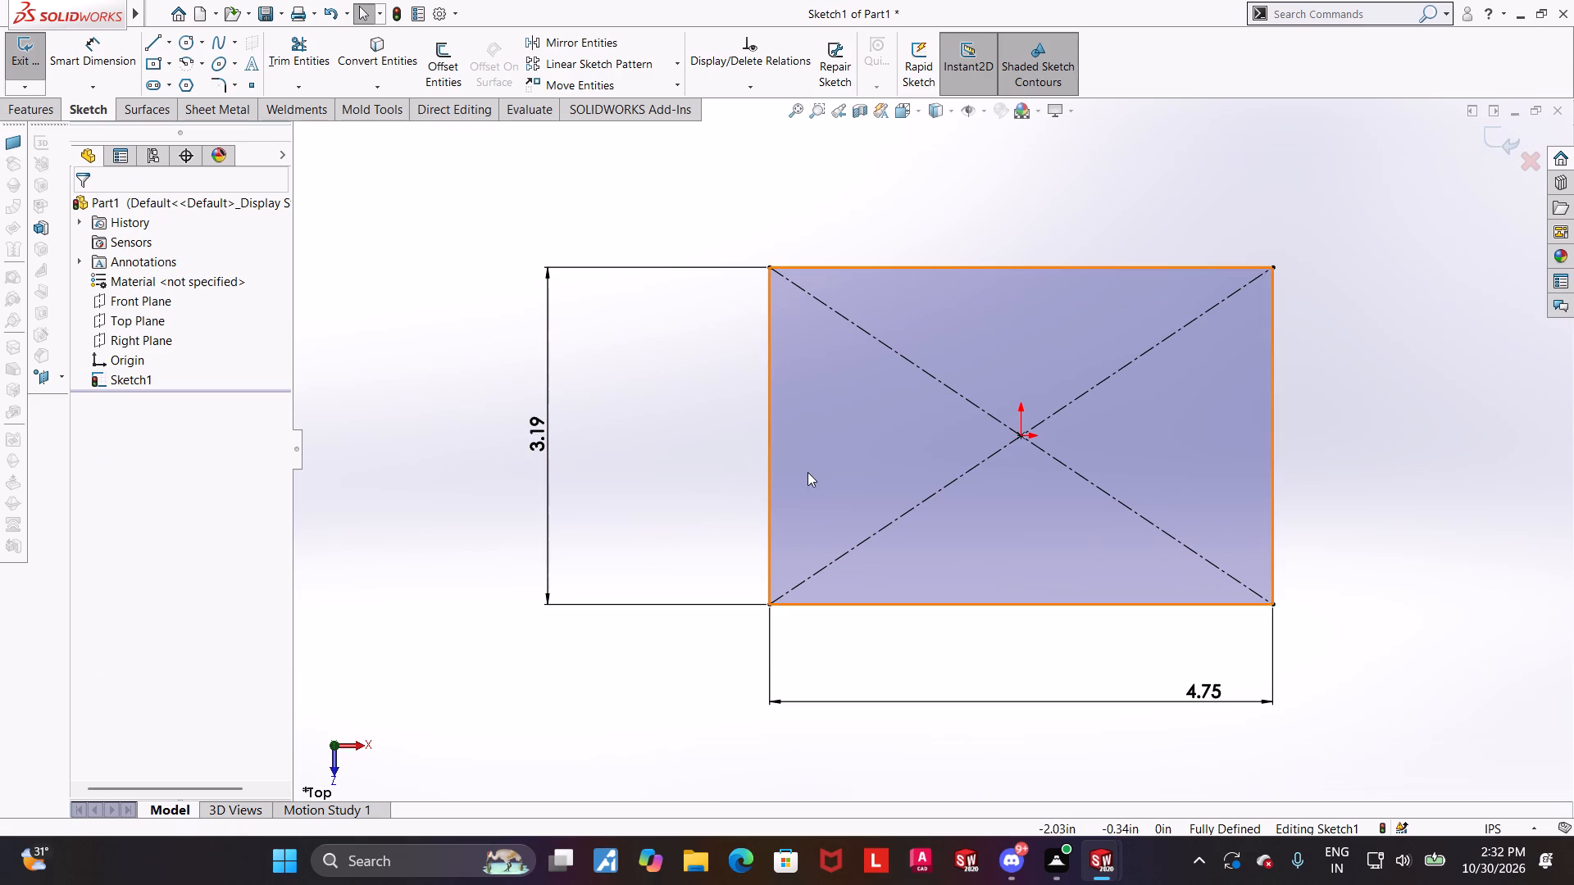
# Set the rectangle's horizontal dimension to 5 in and exit the sketch.
pyautogui.scroll(2, 1053, 504)
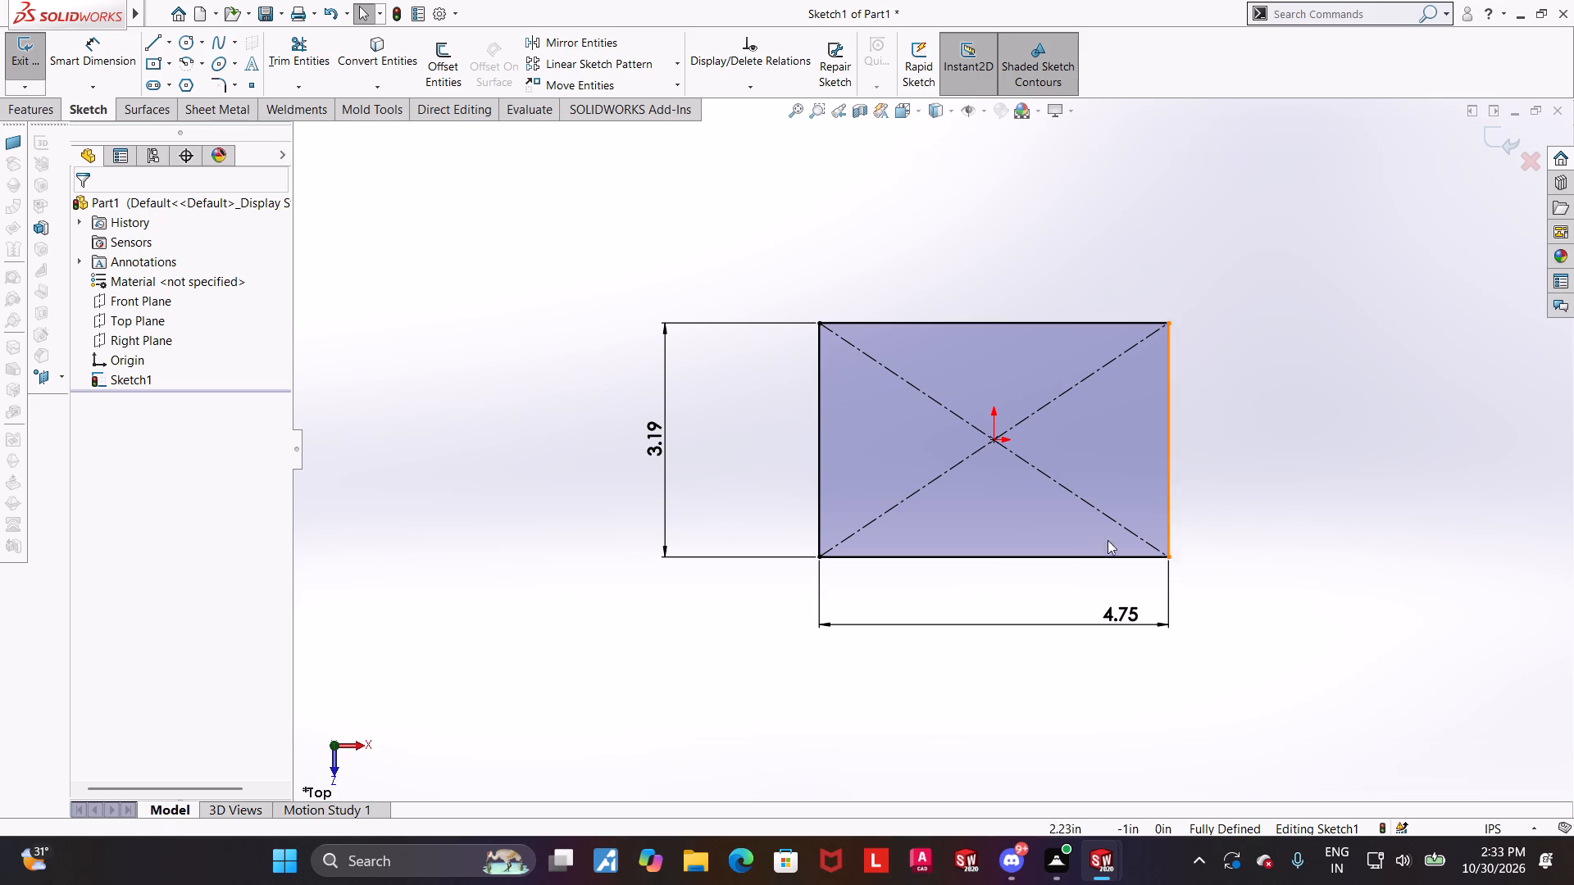
pyautogui.click(1130, 618)
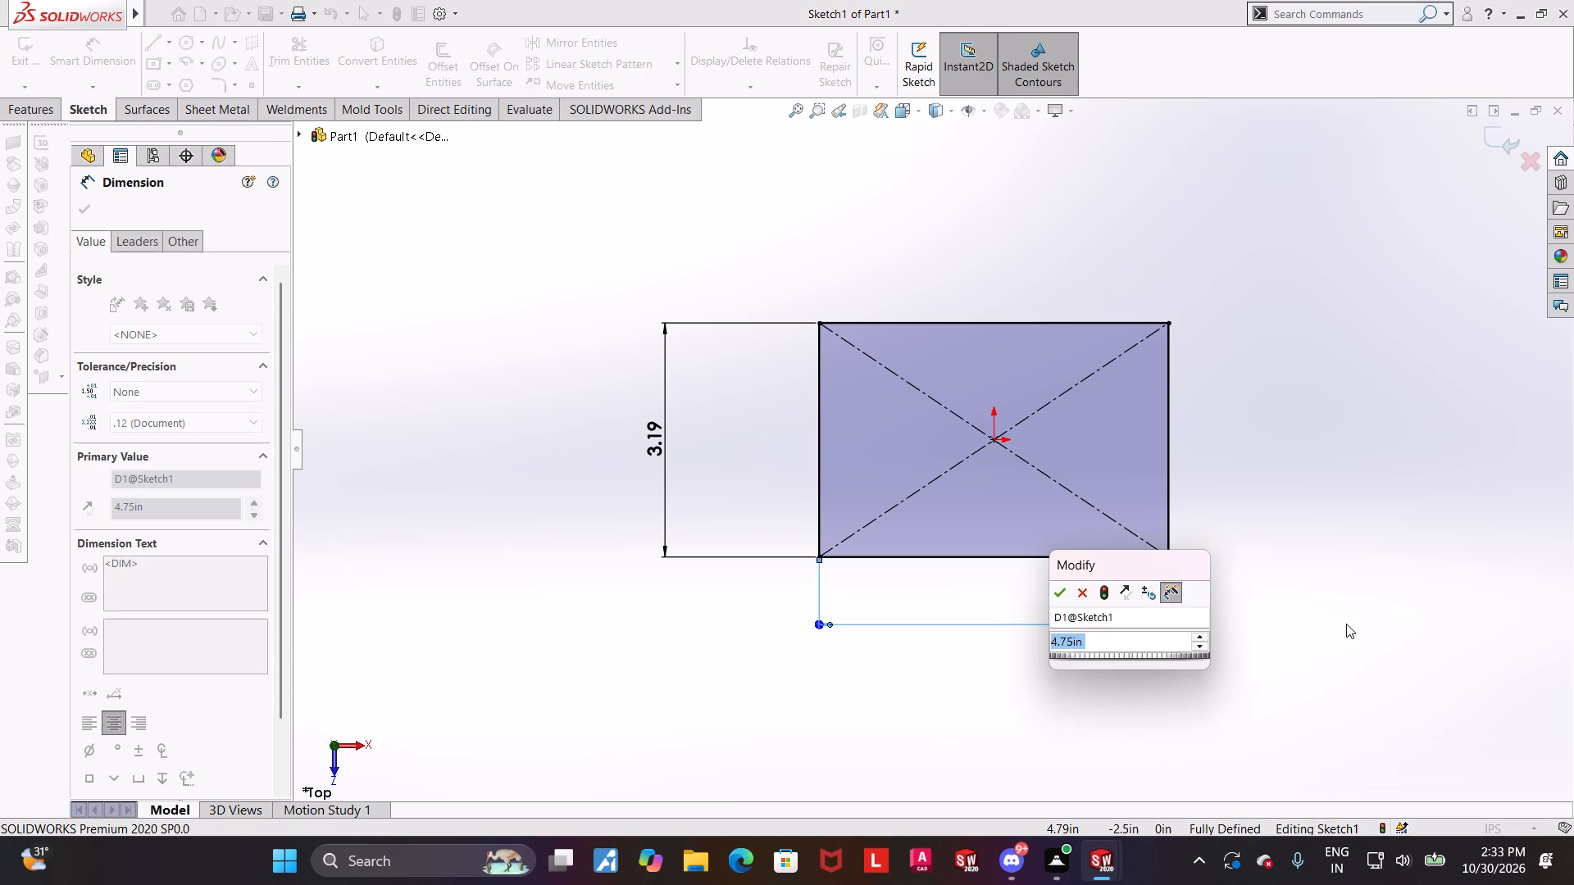
pyautogui.press('5')
pyautogui.press('Return')
pyautogui.press('Escape')
pyautogui.click(1333, 539)
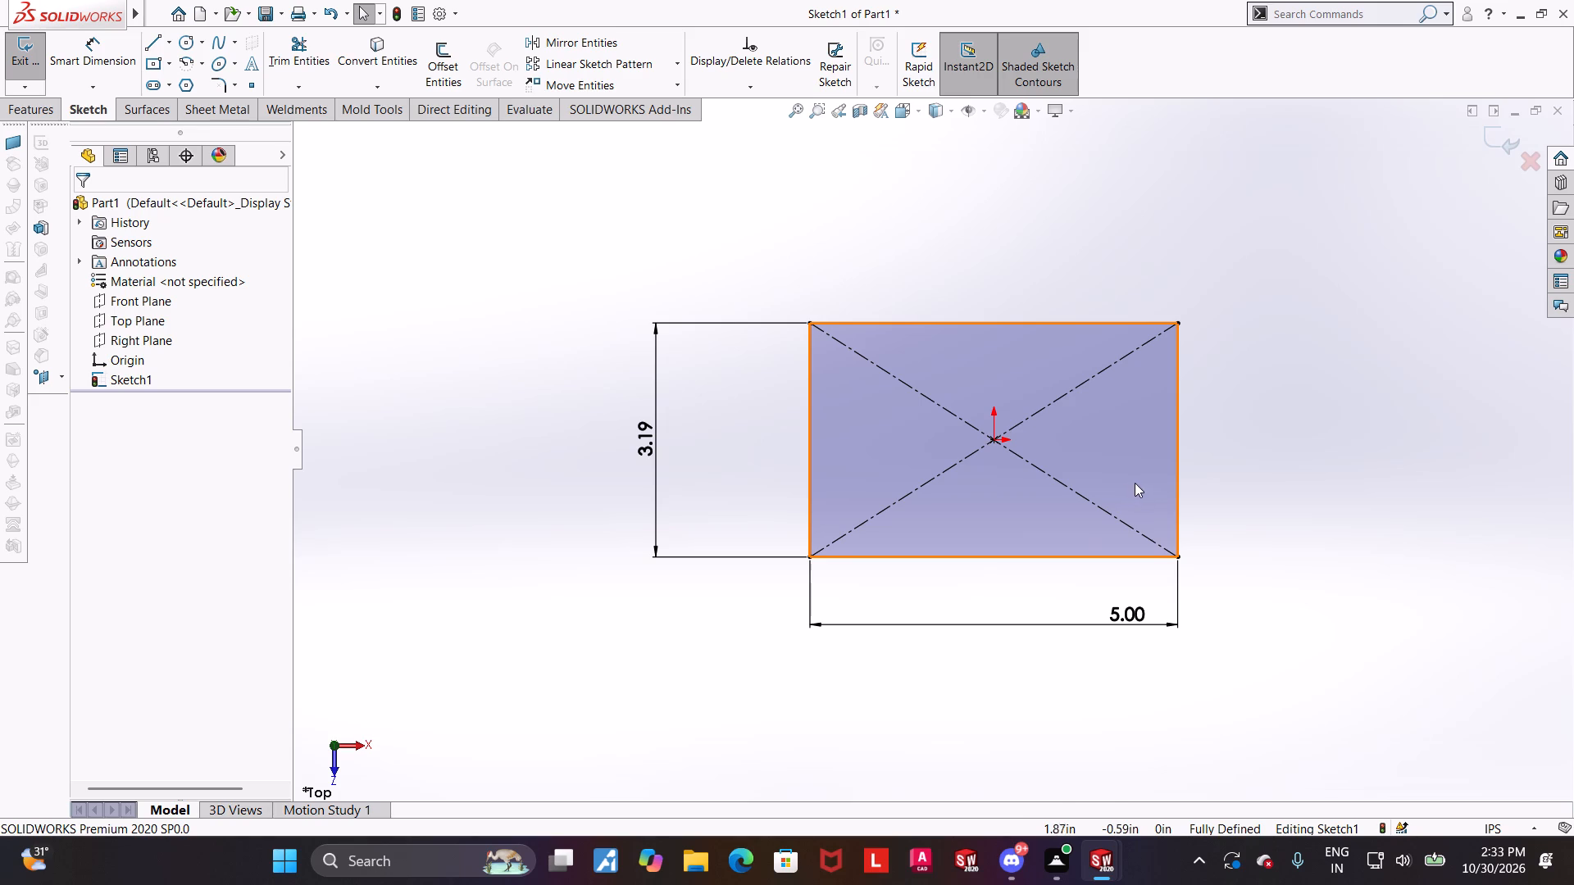
pyautogui.scroll(1, 1135, 483)
pyautogui.click(1488, 144)
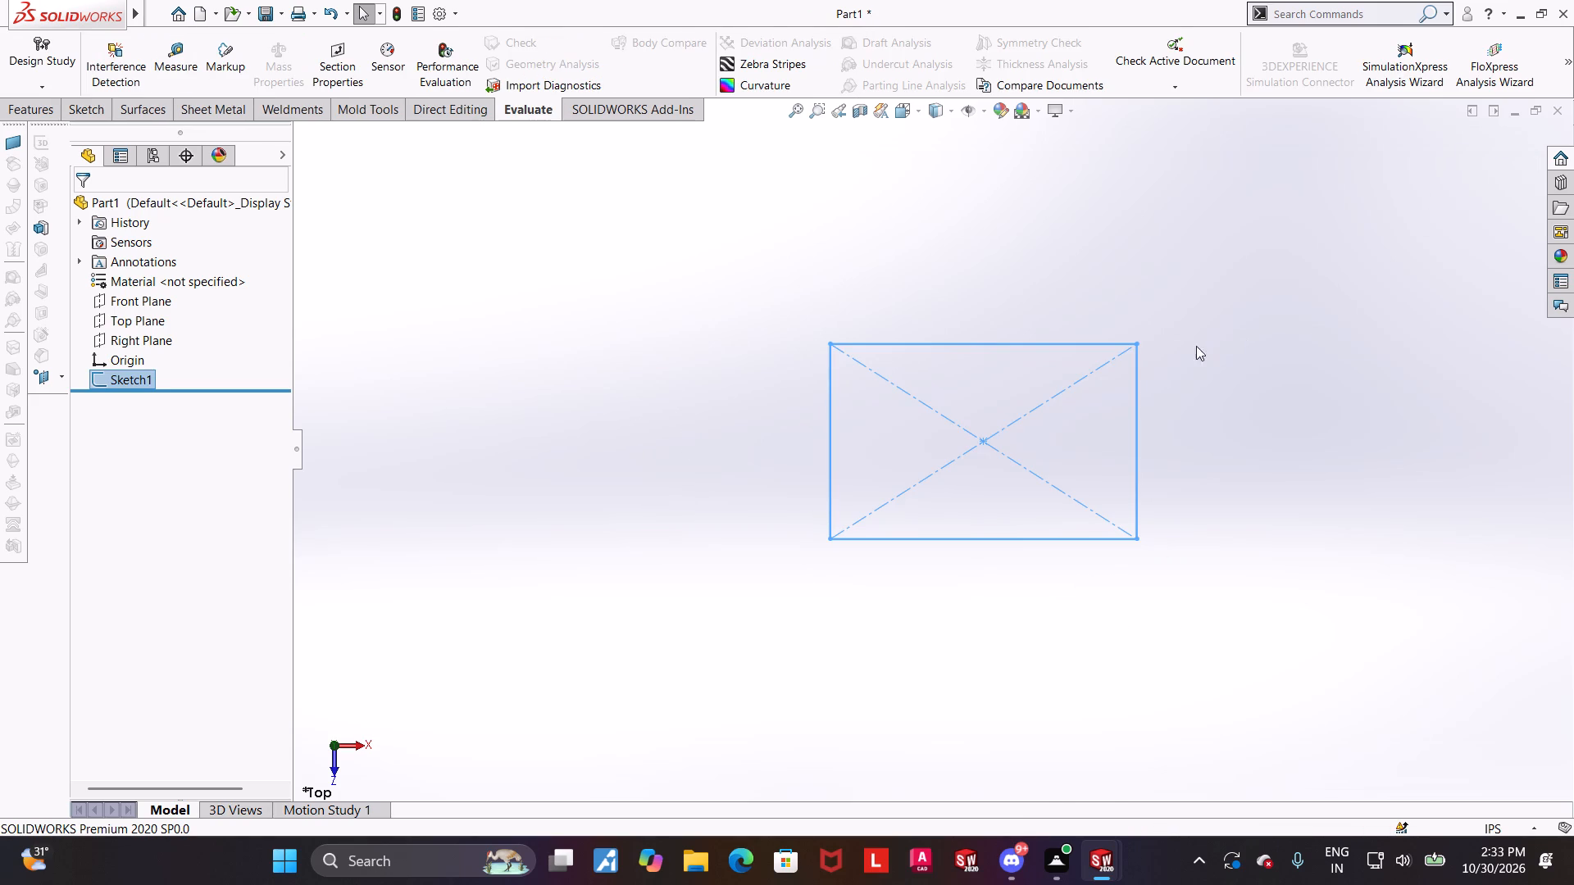
# Extrude the rectangle sketch upward as a blind boss with a depth of 2.250 in.
pyautogui.click(49, 106)
pyautogui.click(58, 60)
pyautogui.moveTo(1181, 618); pyautogui.dragTo(1223, 397, button='middle')
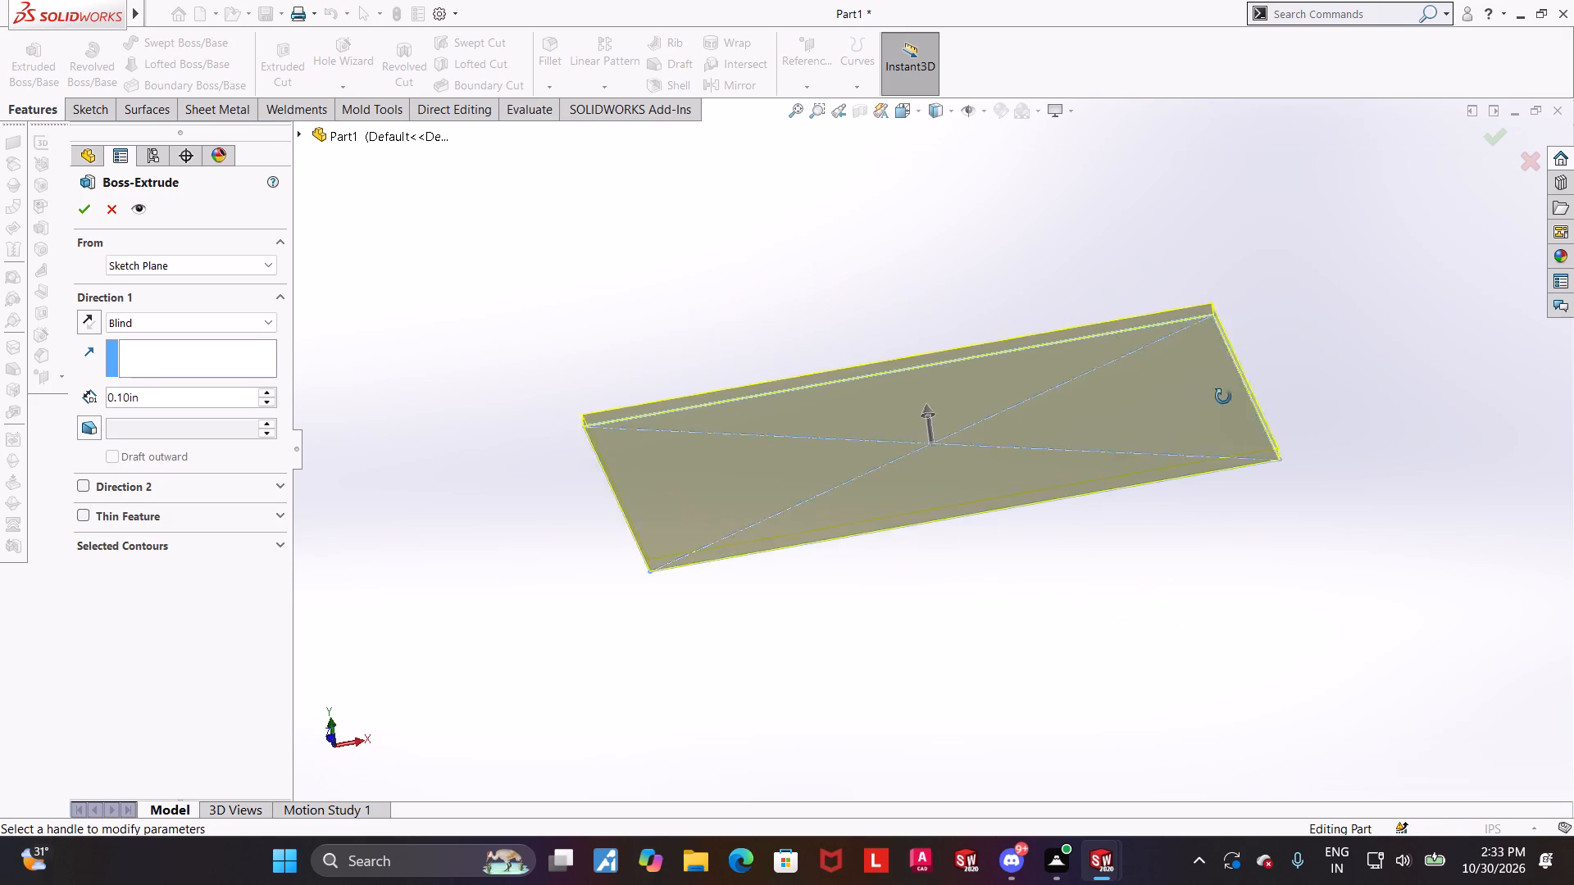
pyautogui.moveTo(1223, 397); pyautogui.dragTo(1358, 570, button='middle')
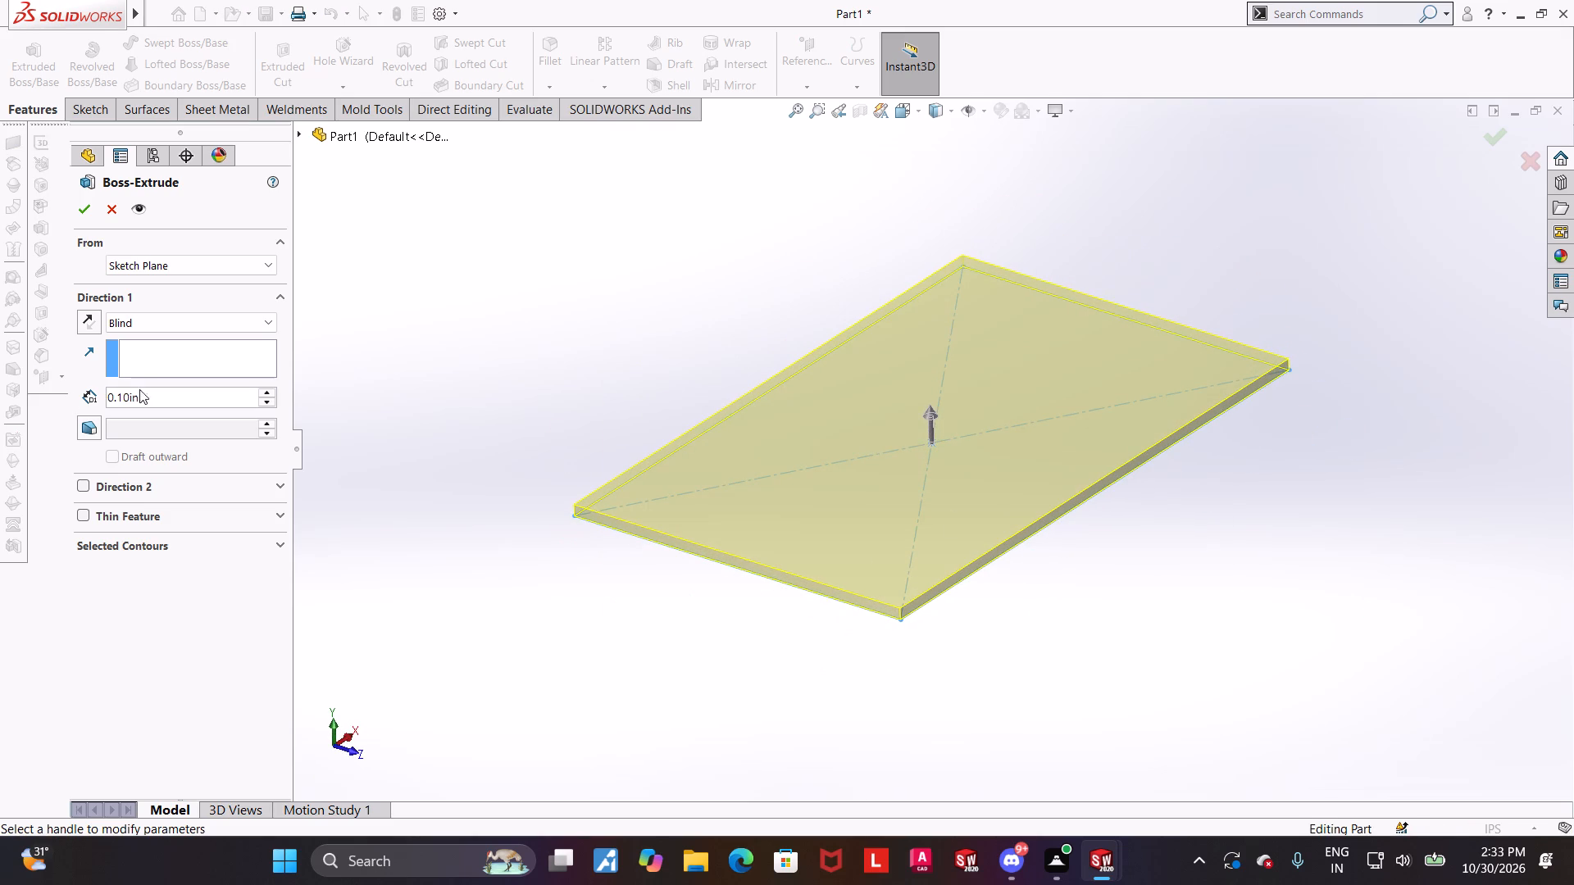
pyautogui.moveTo(812, 492); pyautogui.dragTo(815, 515, button='middle')
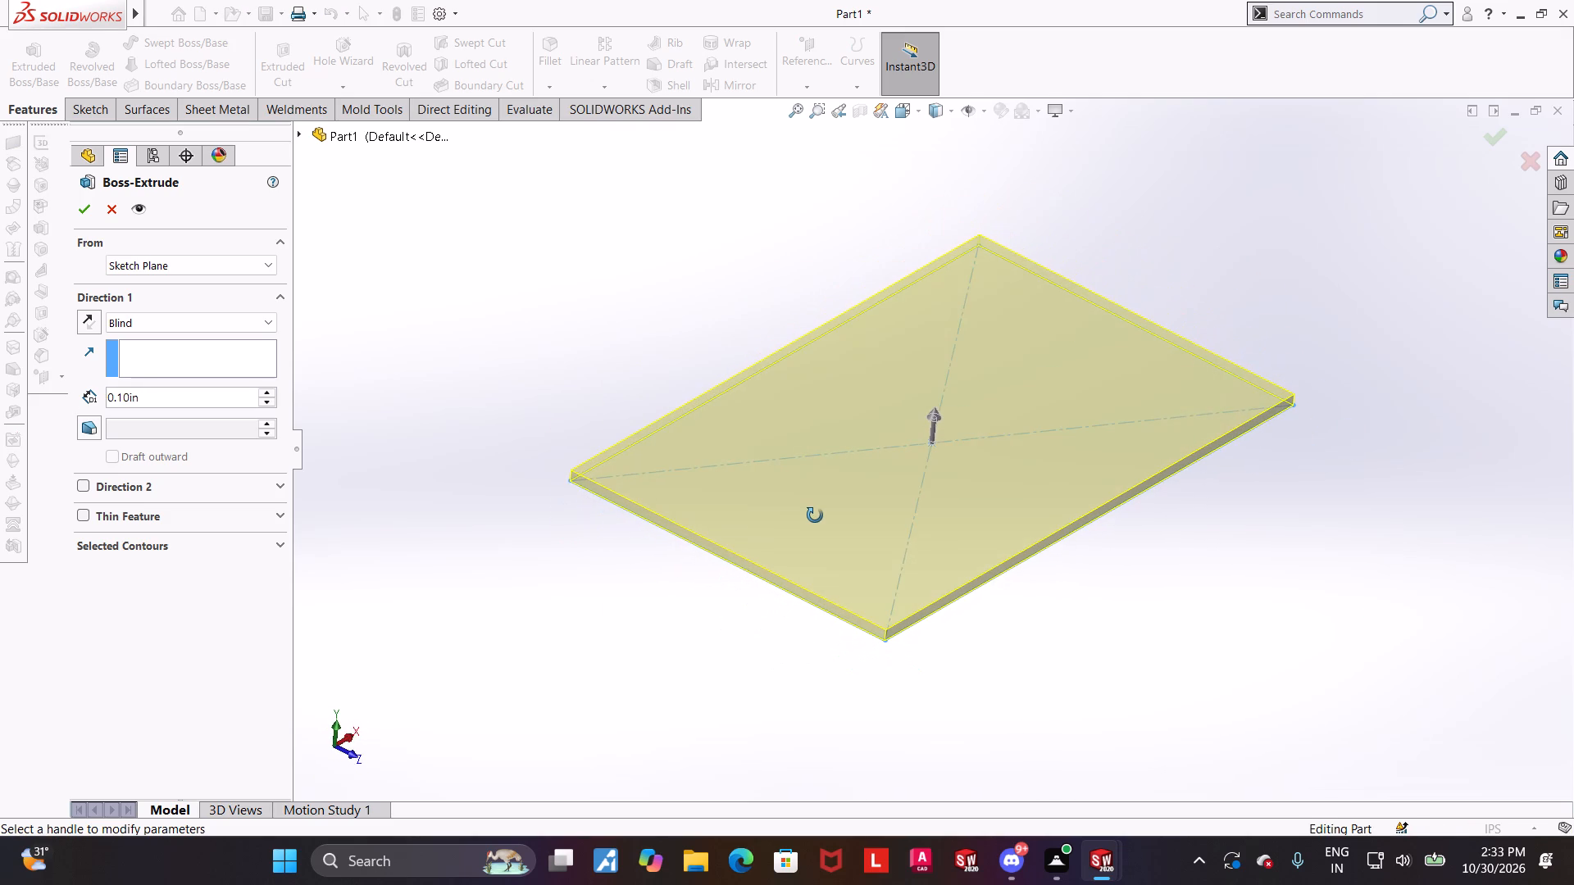
pyautogui.moveTo(815, 515); pyautogui.dragTo(778, 519, button='middle')
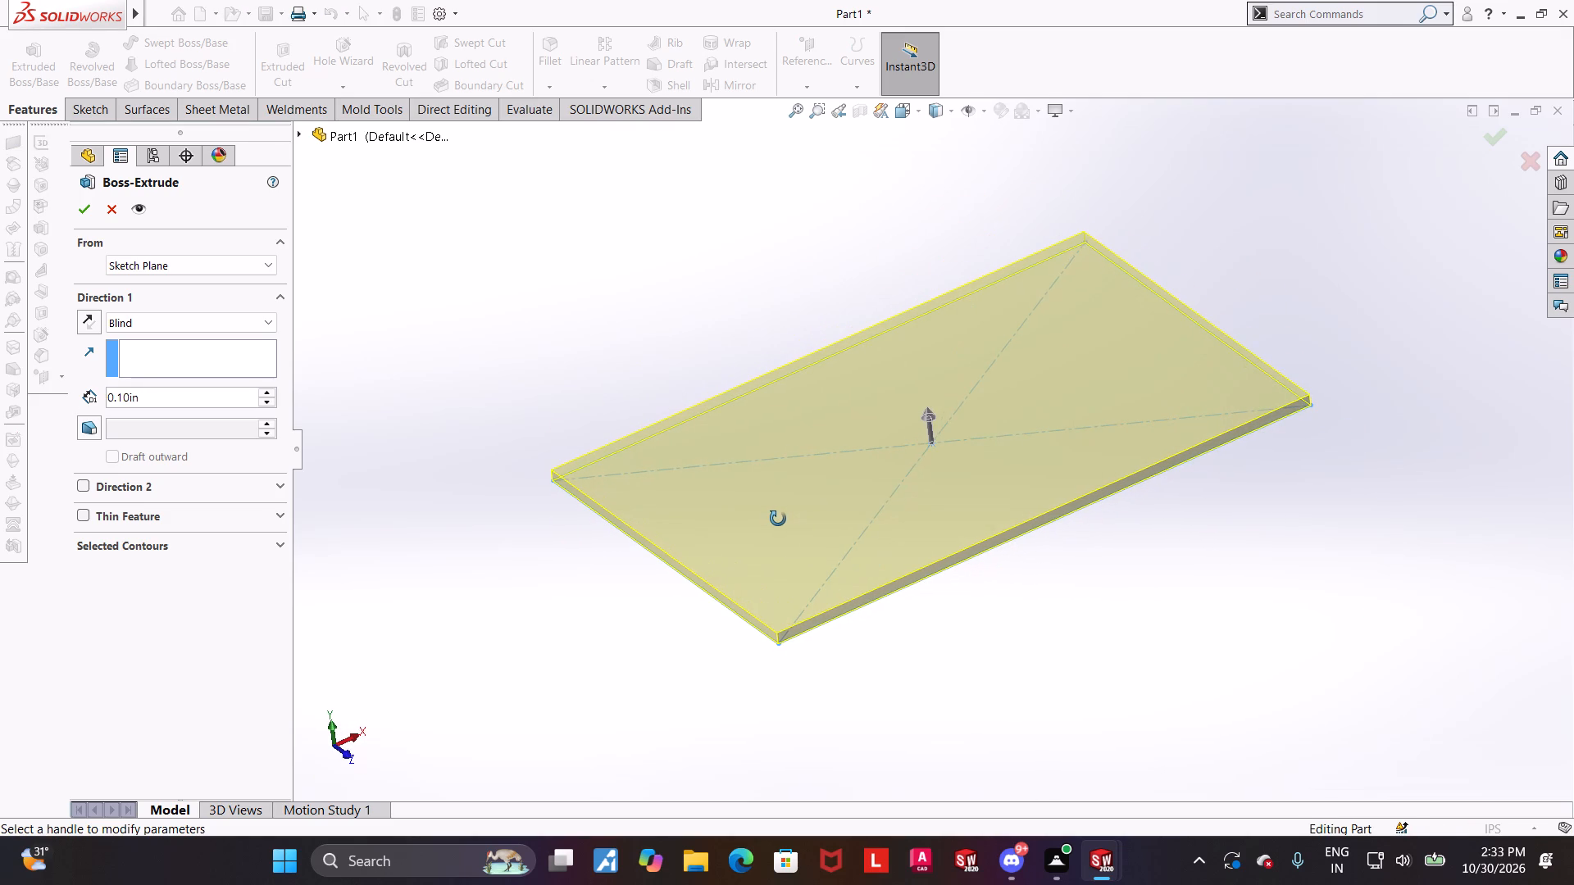
pyautogui.moveTo(778, 519); pyautogui.dragTo(780, 519, button='middle')
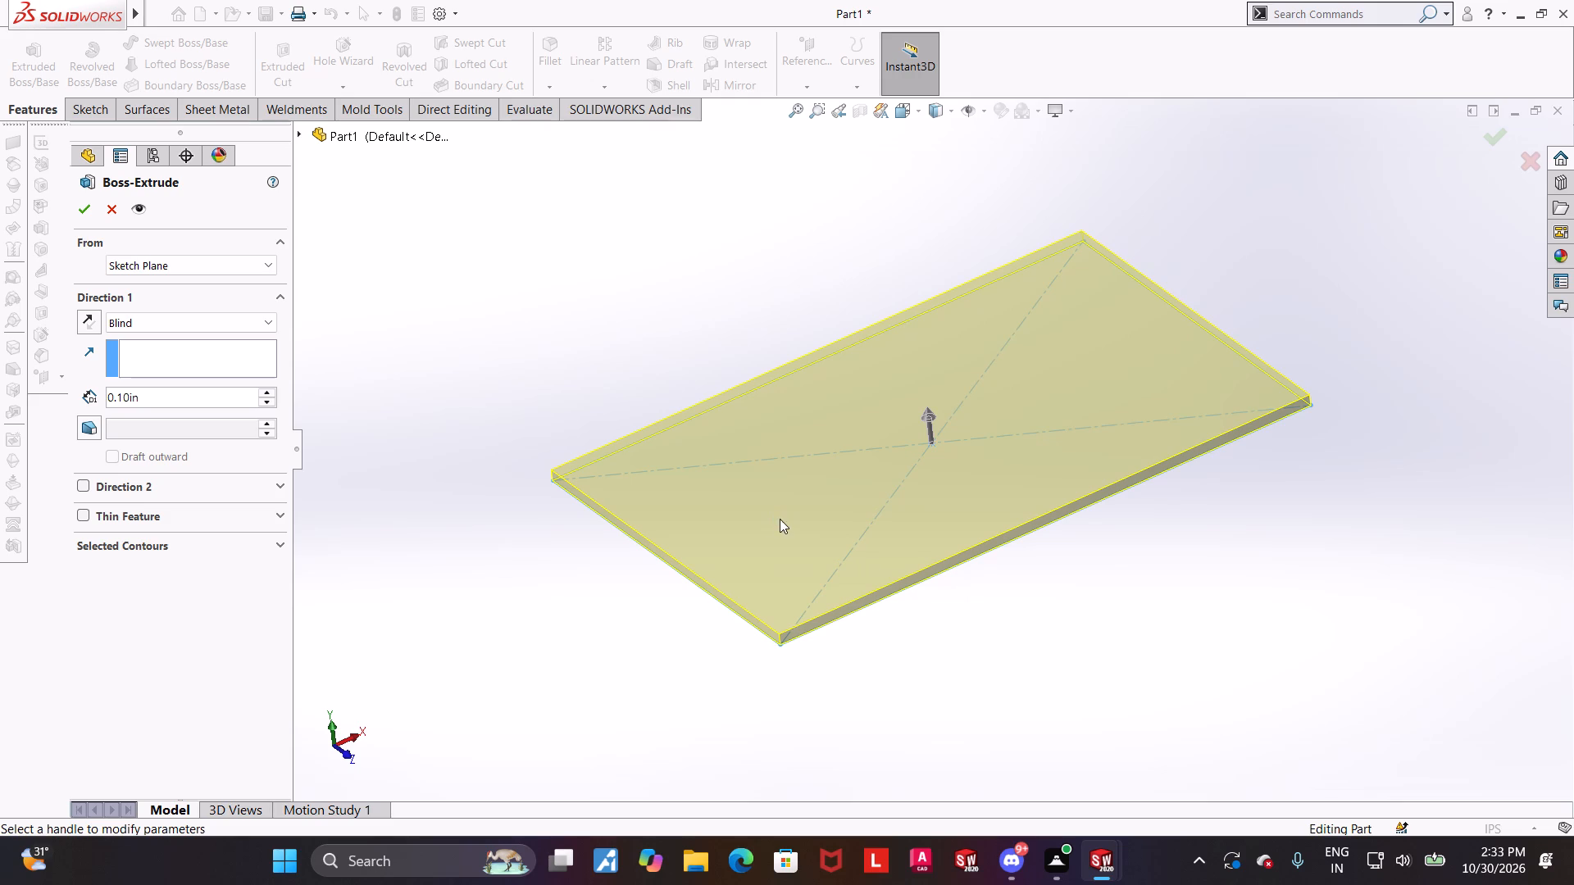
pyautogui.click(174, 404)
pyautogui.moveTo(183, 397); pyautogui.dragTo(162, 393)
pyautogui.moveTo(162, 393); pyautogui.dragTo(0, 365)
pyautogui.write('2.2')
pyautogui.write('50')
pyautogui.press('Return')
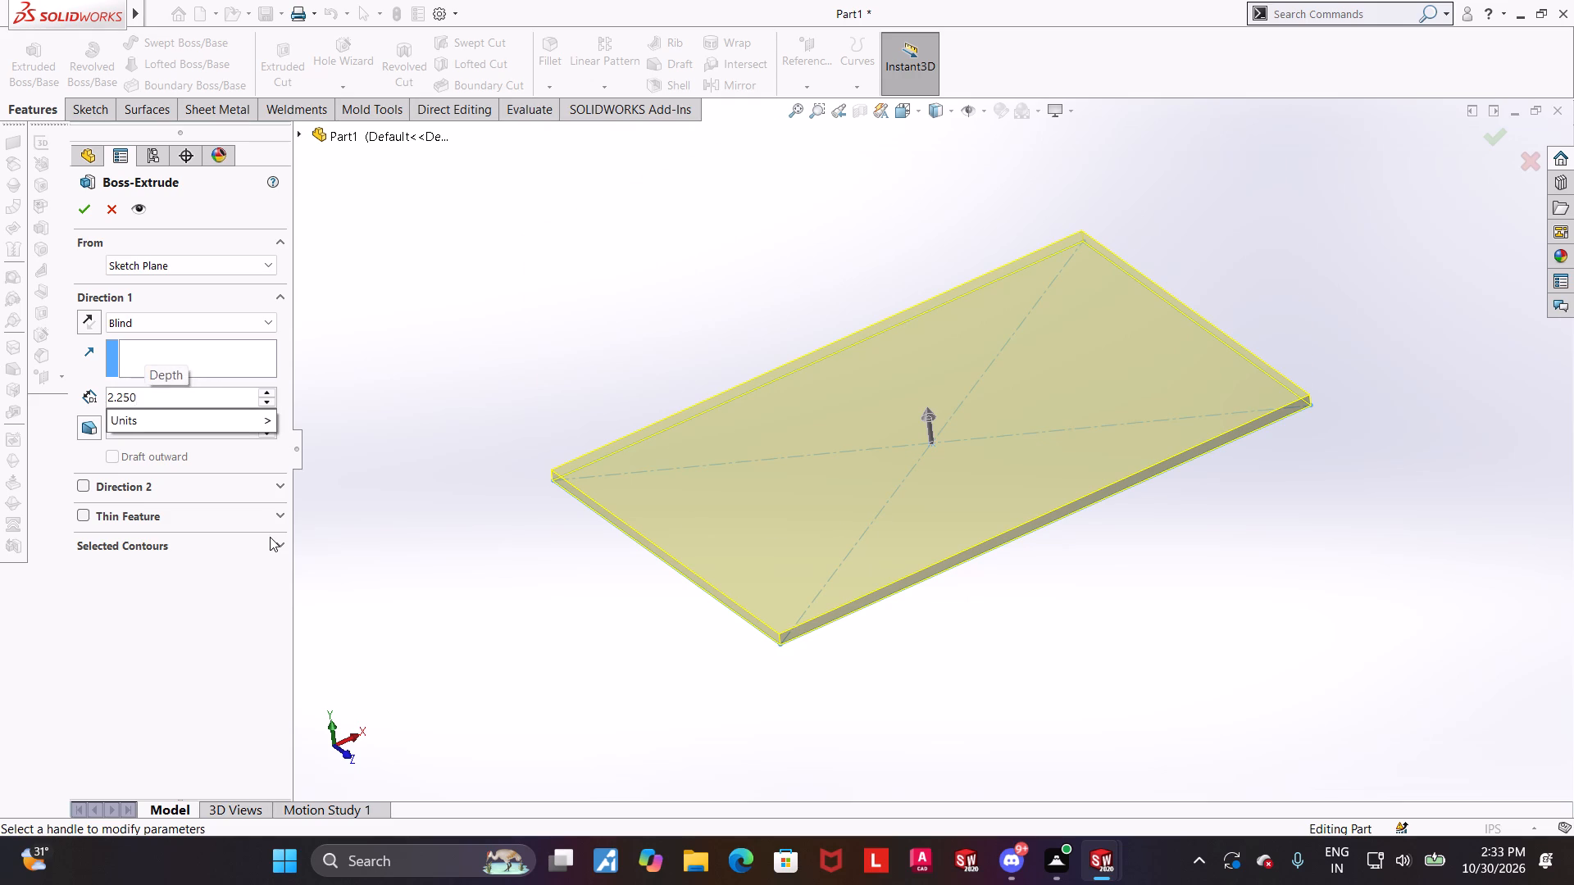
pyautogui.click(77, 203)
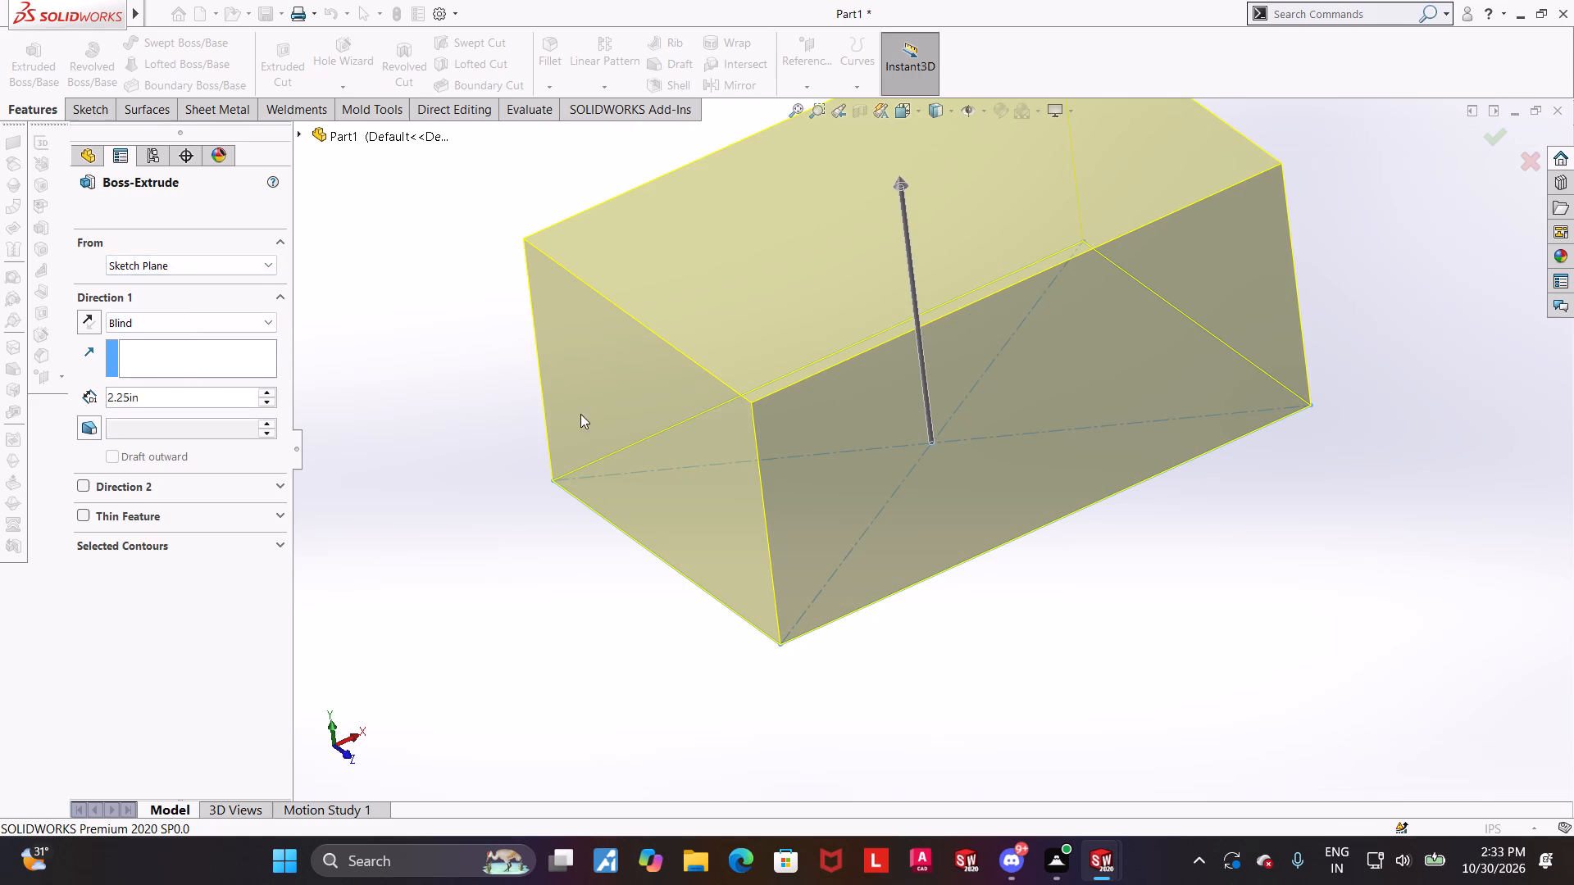
pyautogui.moveTo(1053, 542); pyautogui.dragTo(1004, 594, button='middle')
pyautogui.click(1017, 595)
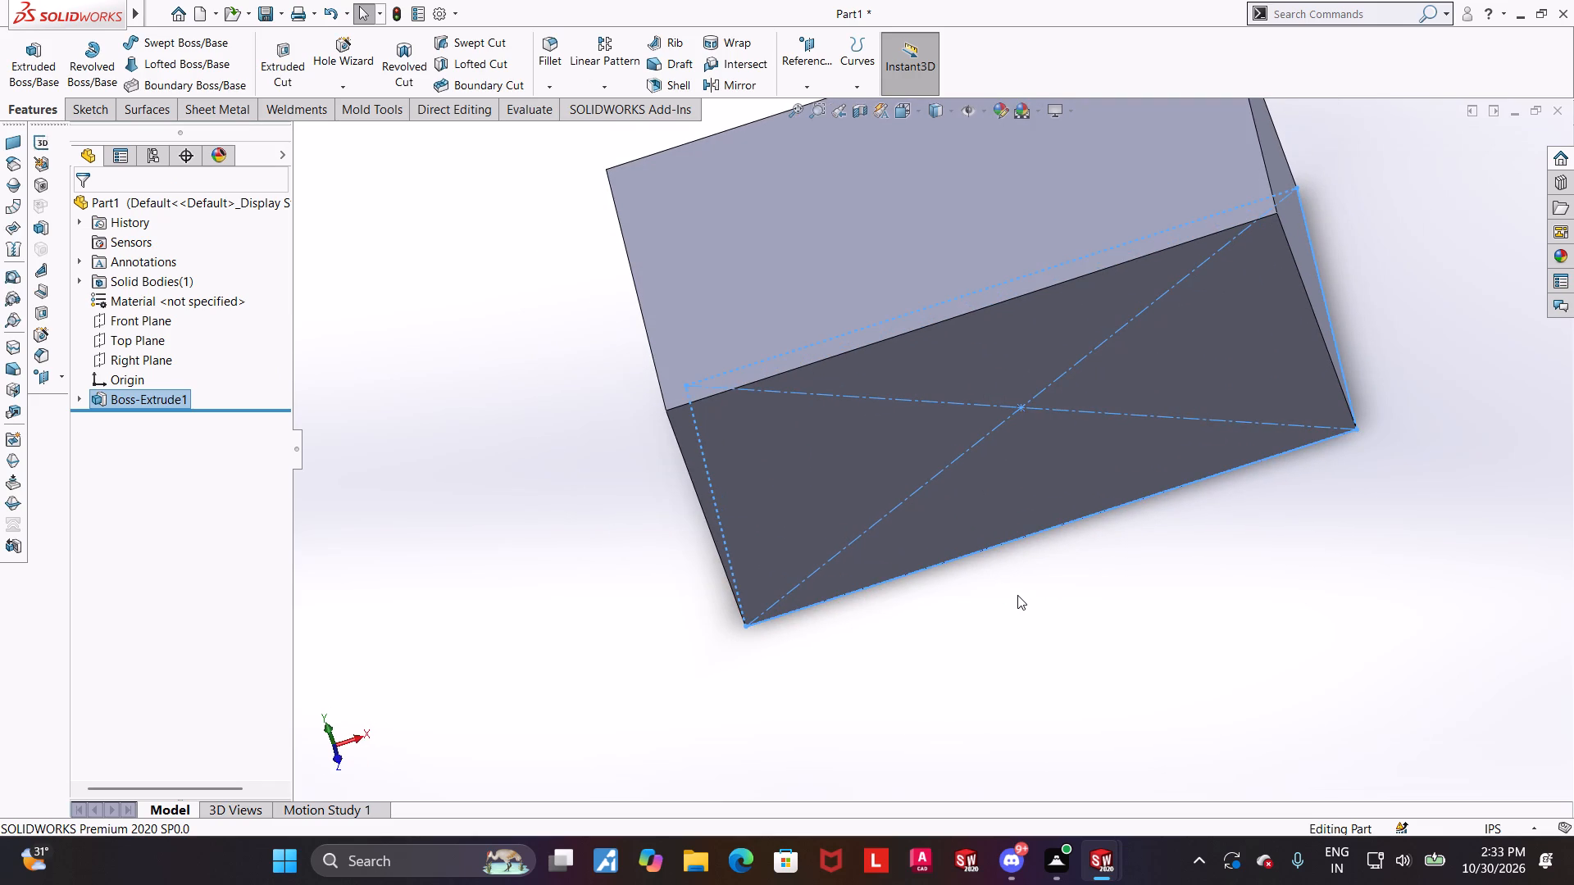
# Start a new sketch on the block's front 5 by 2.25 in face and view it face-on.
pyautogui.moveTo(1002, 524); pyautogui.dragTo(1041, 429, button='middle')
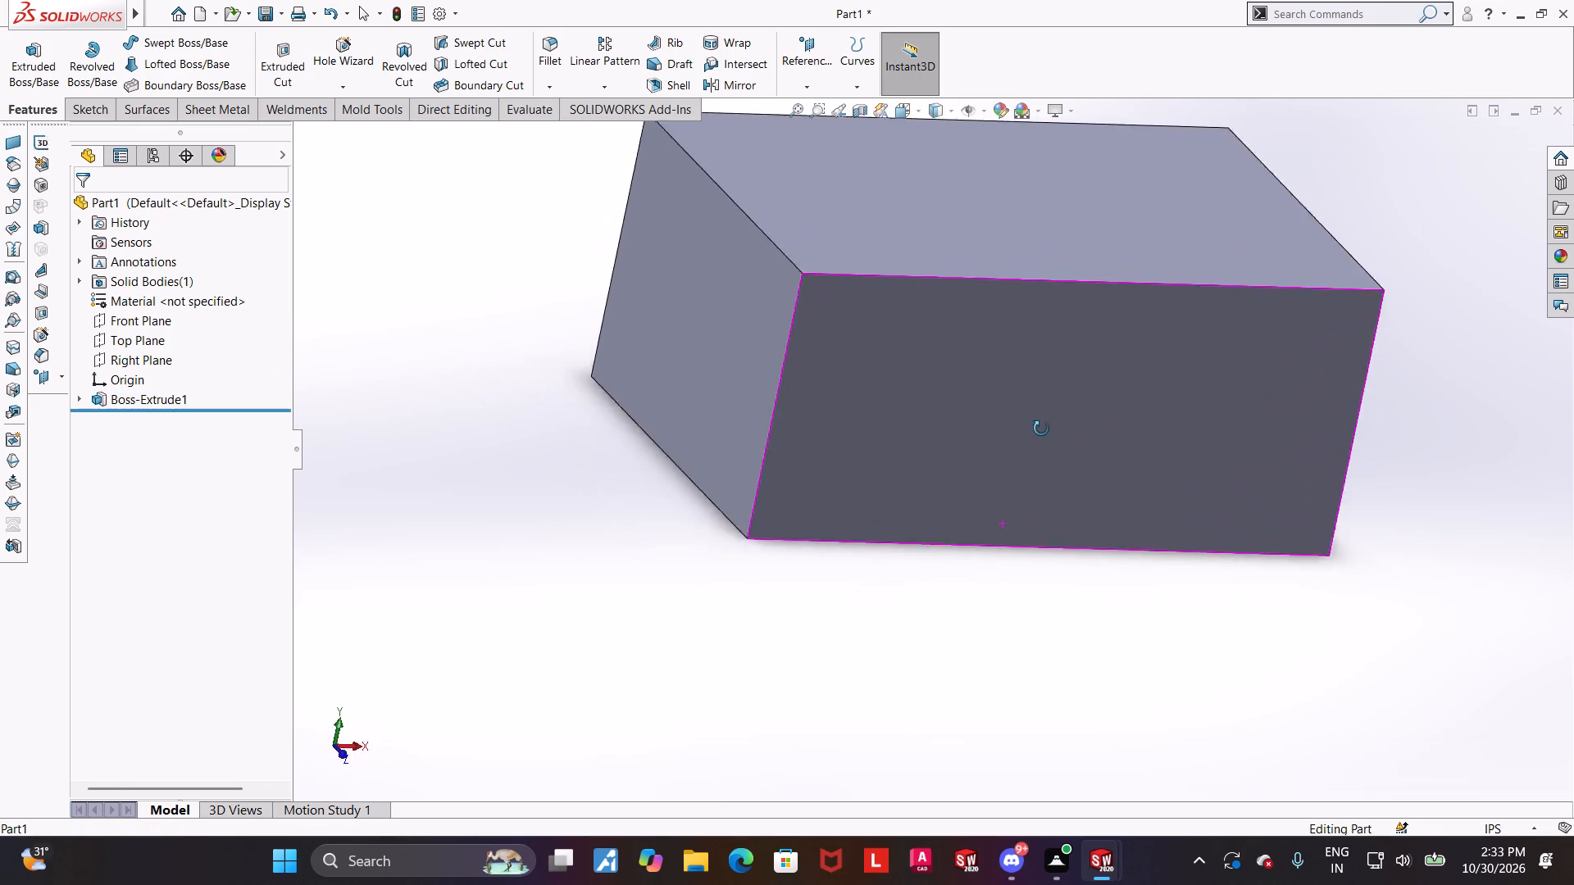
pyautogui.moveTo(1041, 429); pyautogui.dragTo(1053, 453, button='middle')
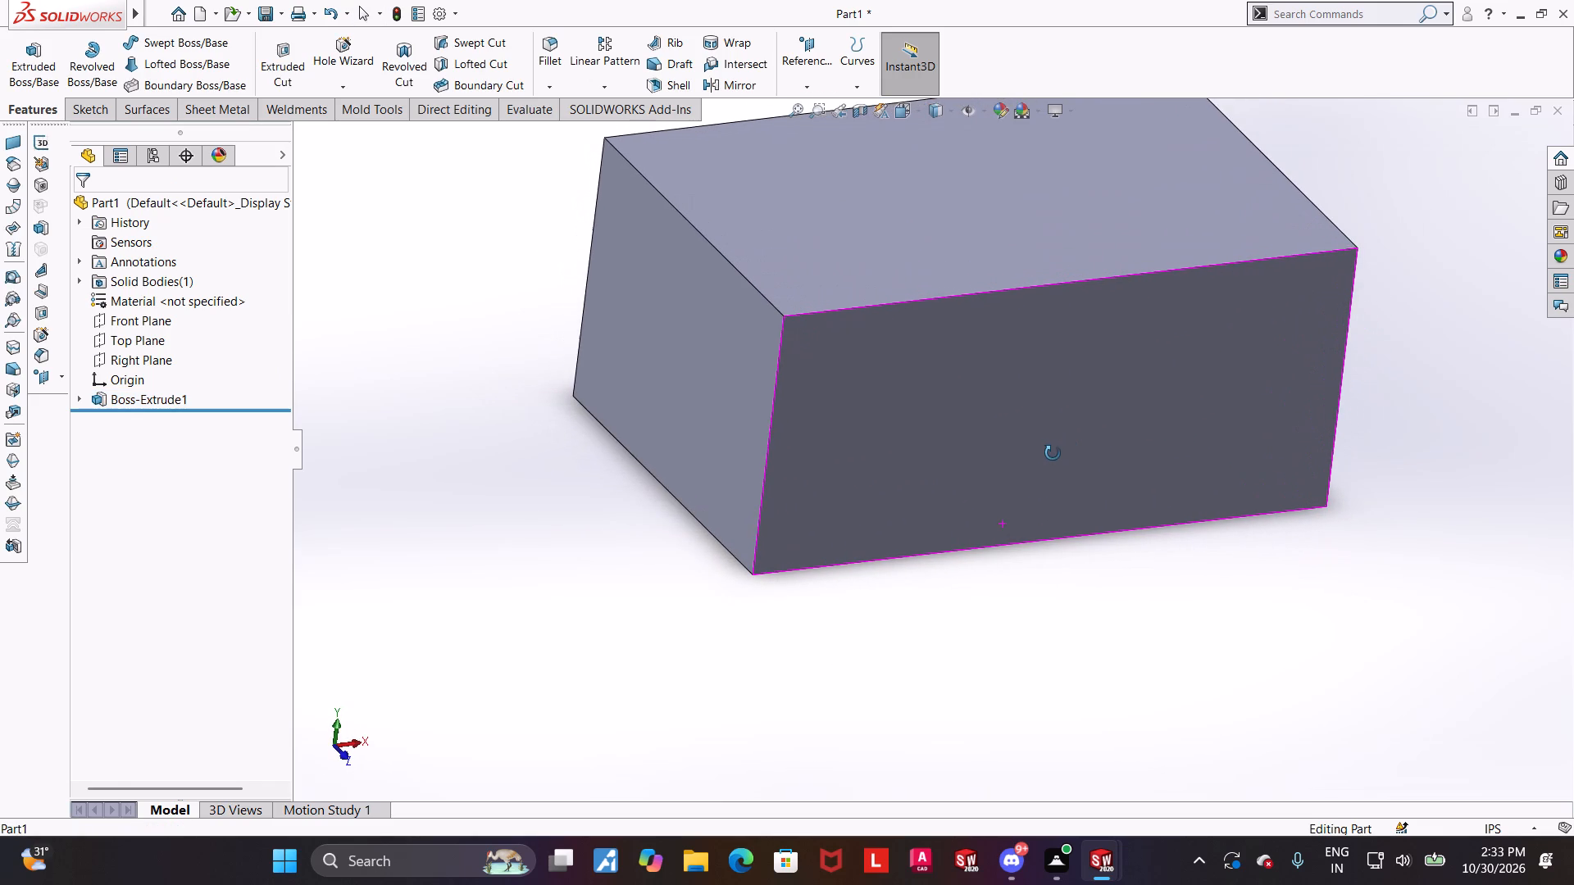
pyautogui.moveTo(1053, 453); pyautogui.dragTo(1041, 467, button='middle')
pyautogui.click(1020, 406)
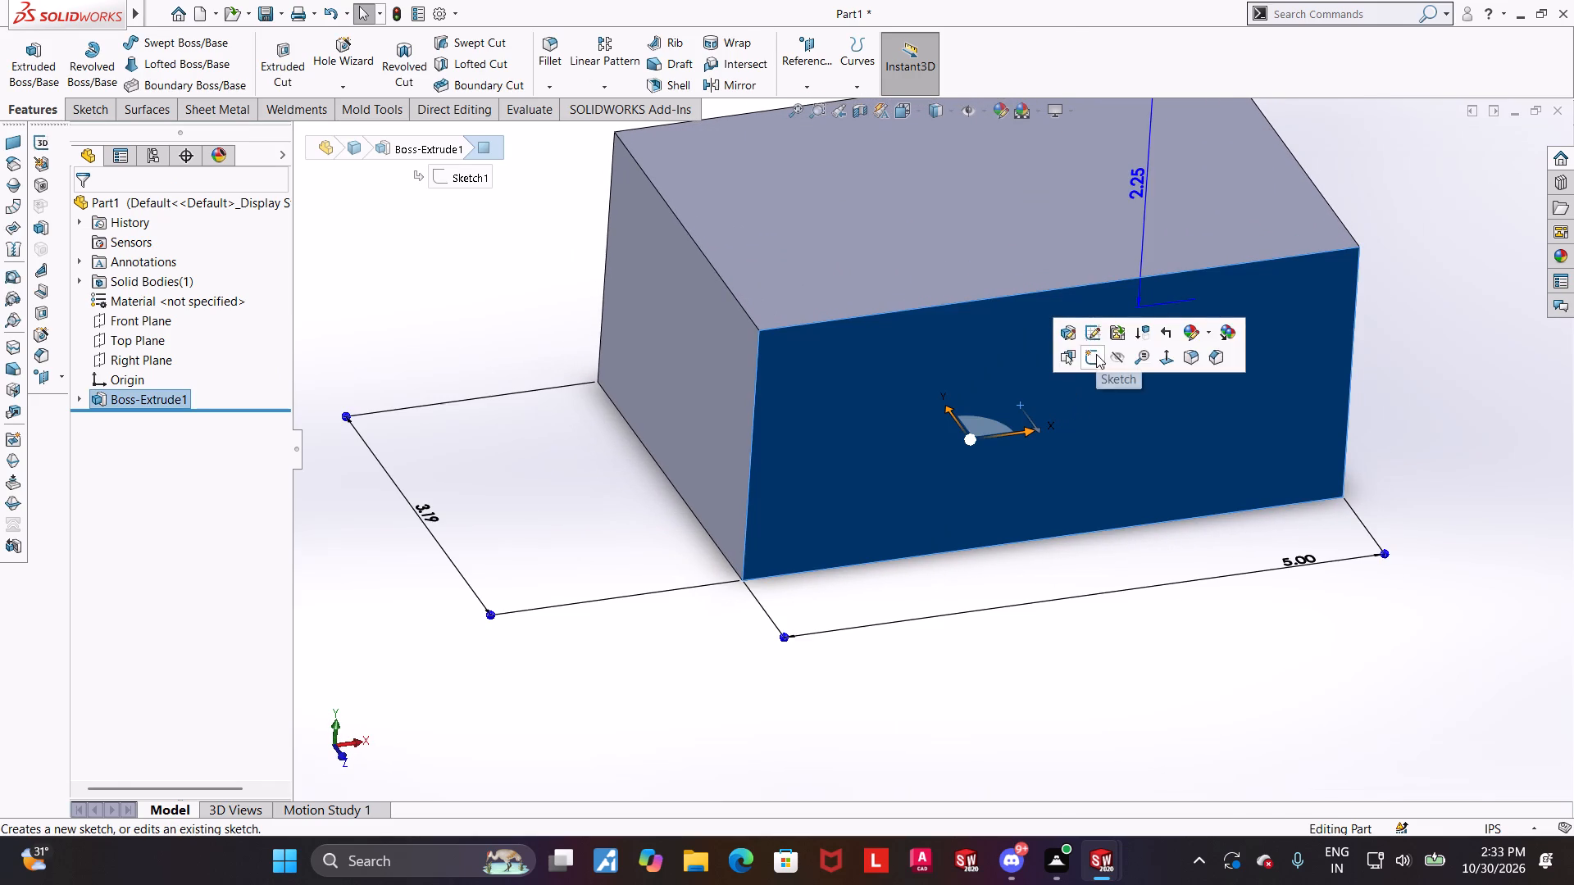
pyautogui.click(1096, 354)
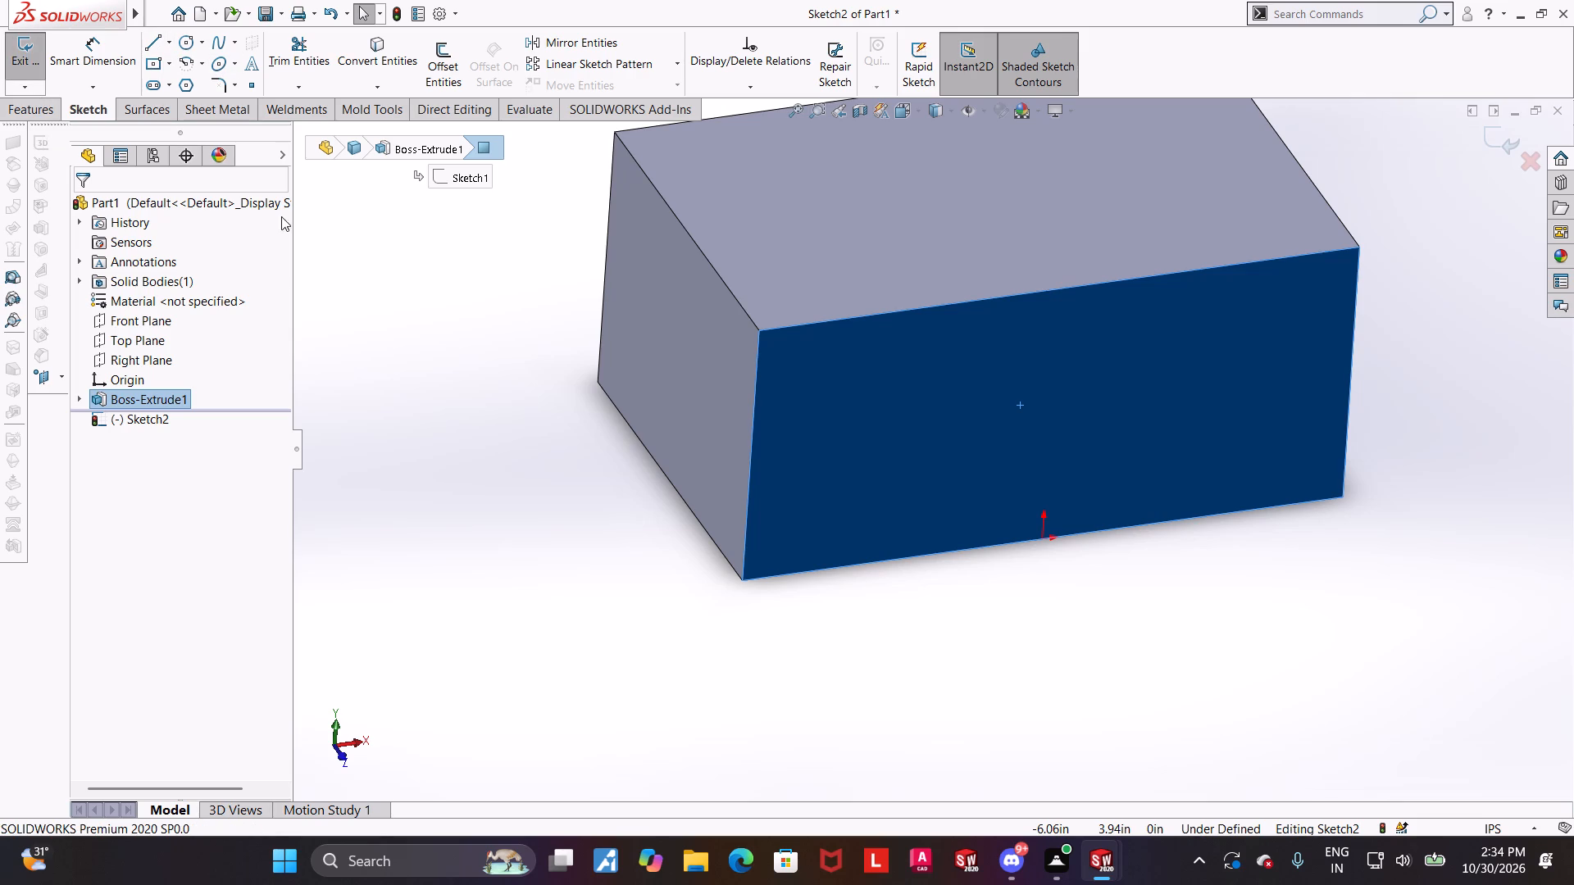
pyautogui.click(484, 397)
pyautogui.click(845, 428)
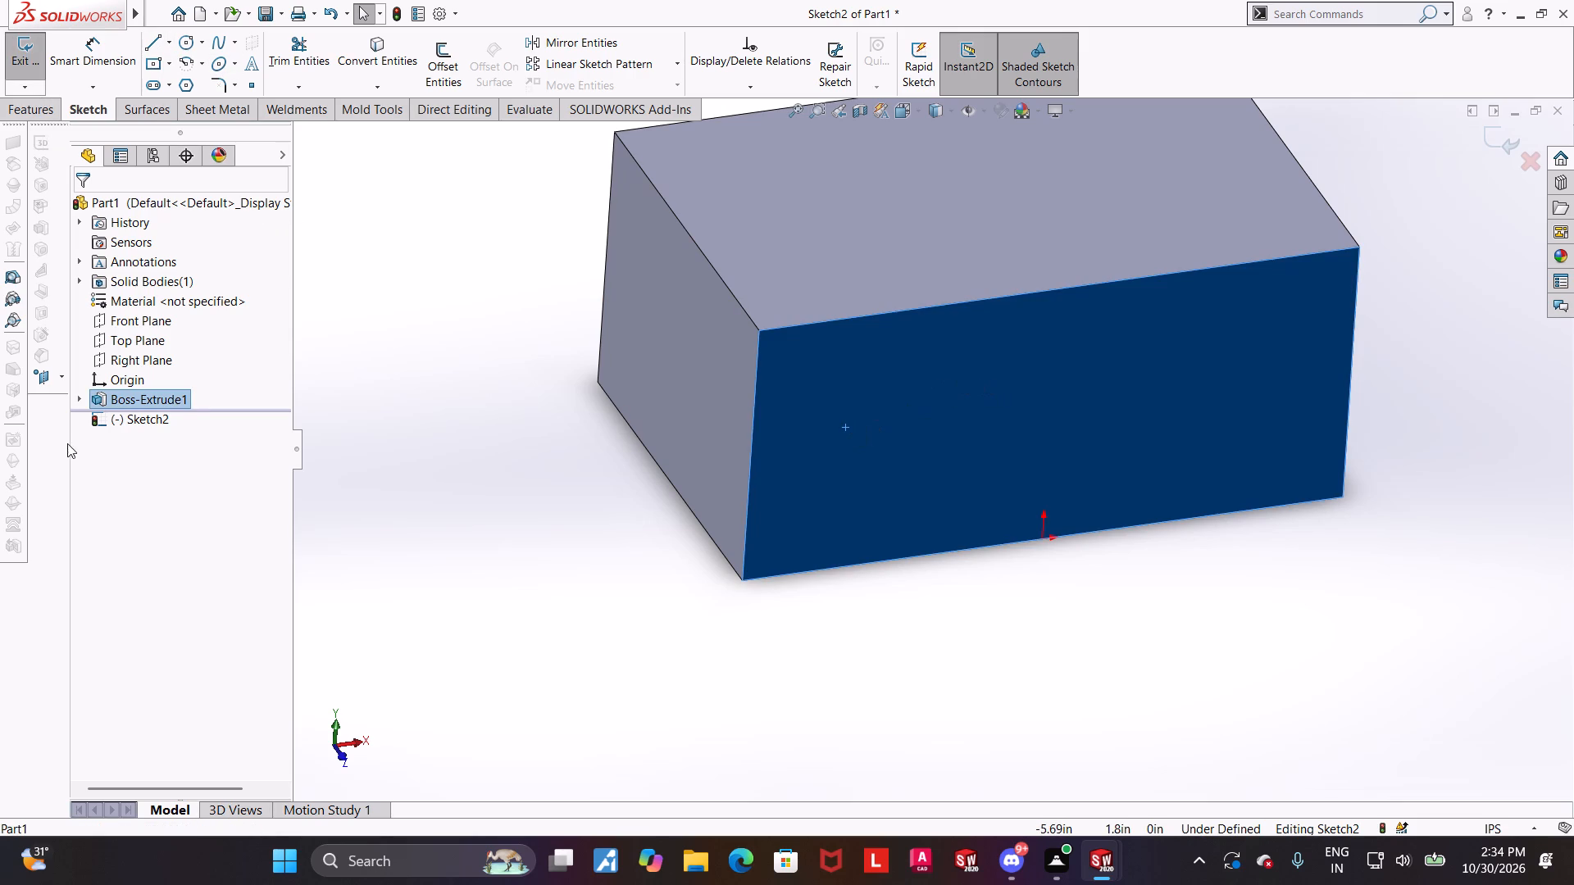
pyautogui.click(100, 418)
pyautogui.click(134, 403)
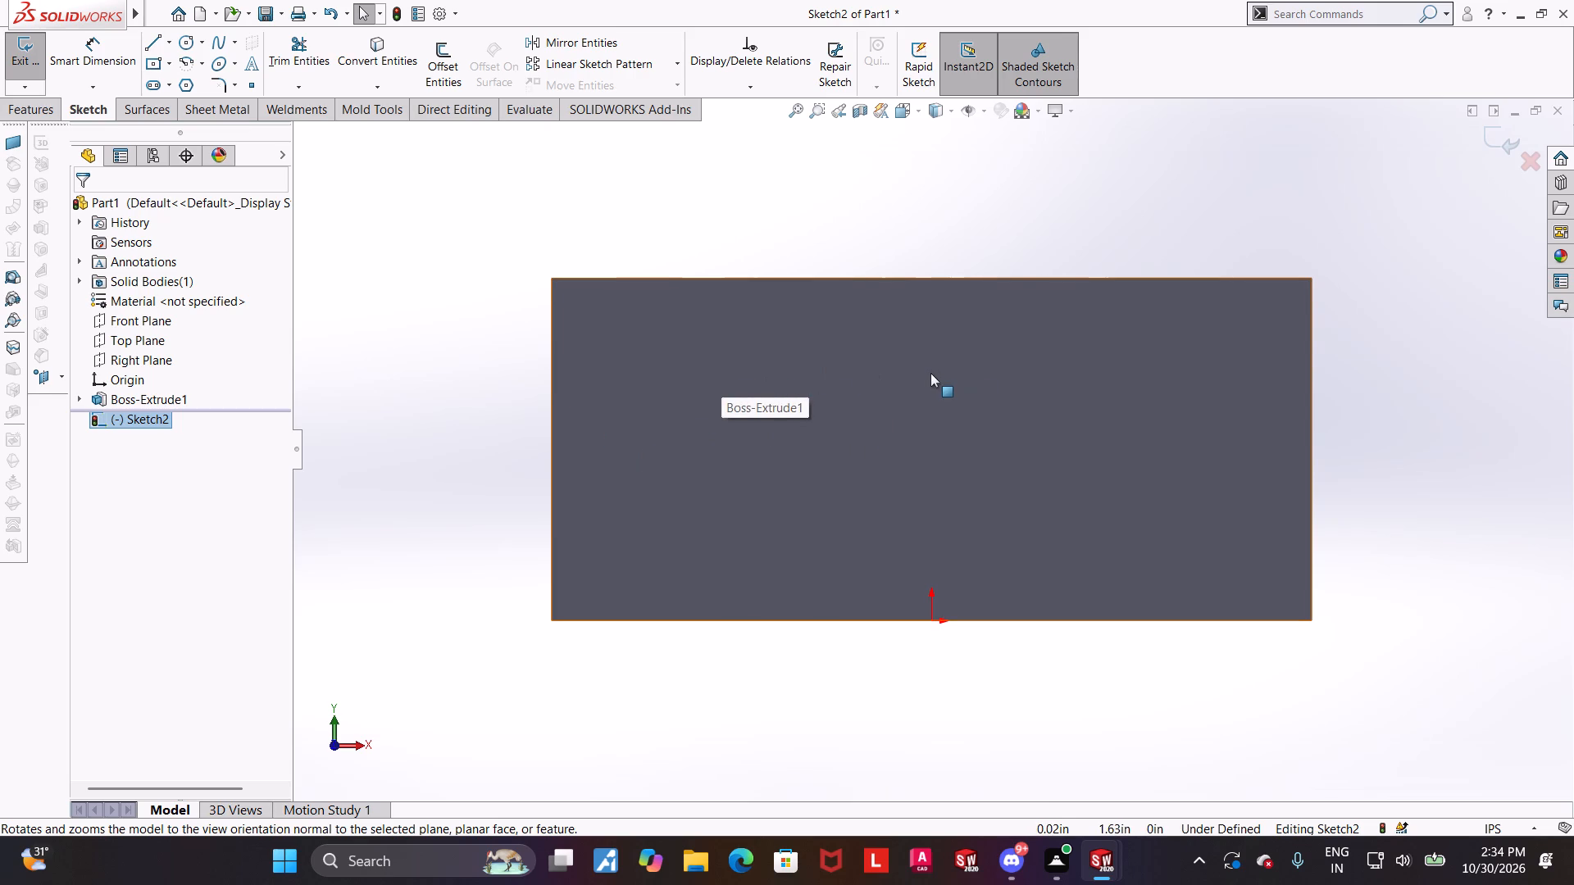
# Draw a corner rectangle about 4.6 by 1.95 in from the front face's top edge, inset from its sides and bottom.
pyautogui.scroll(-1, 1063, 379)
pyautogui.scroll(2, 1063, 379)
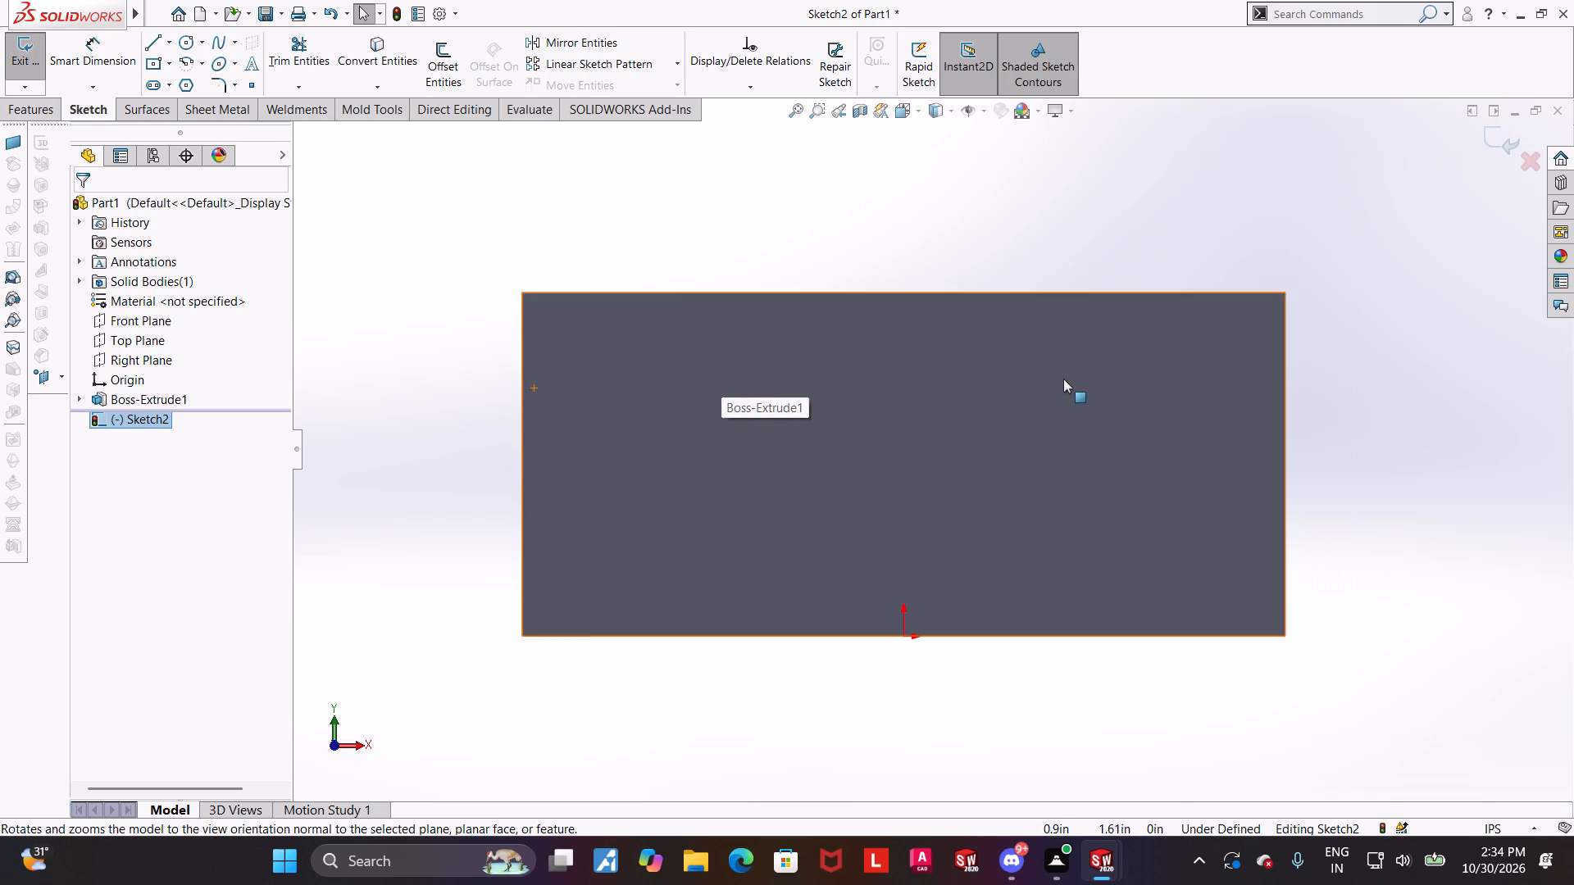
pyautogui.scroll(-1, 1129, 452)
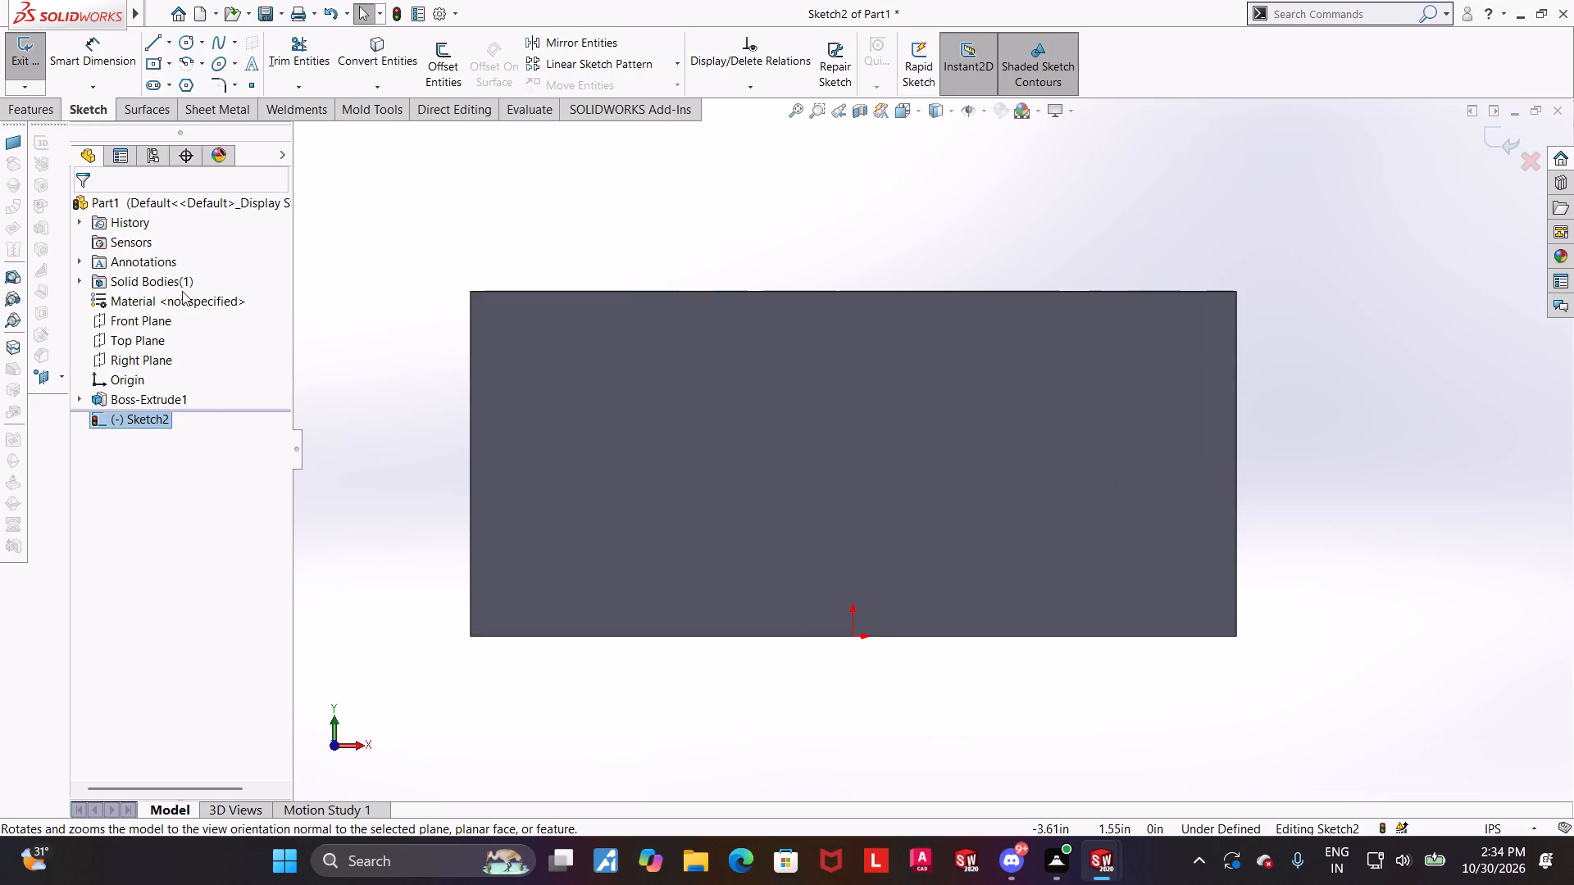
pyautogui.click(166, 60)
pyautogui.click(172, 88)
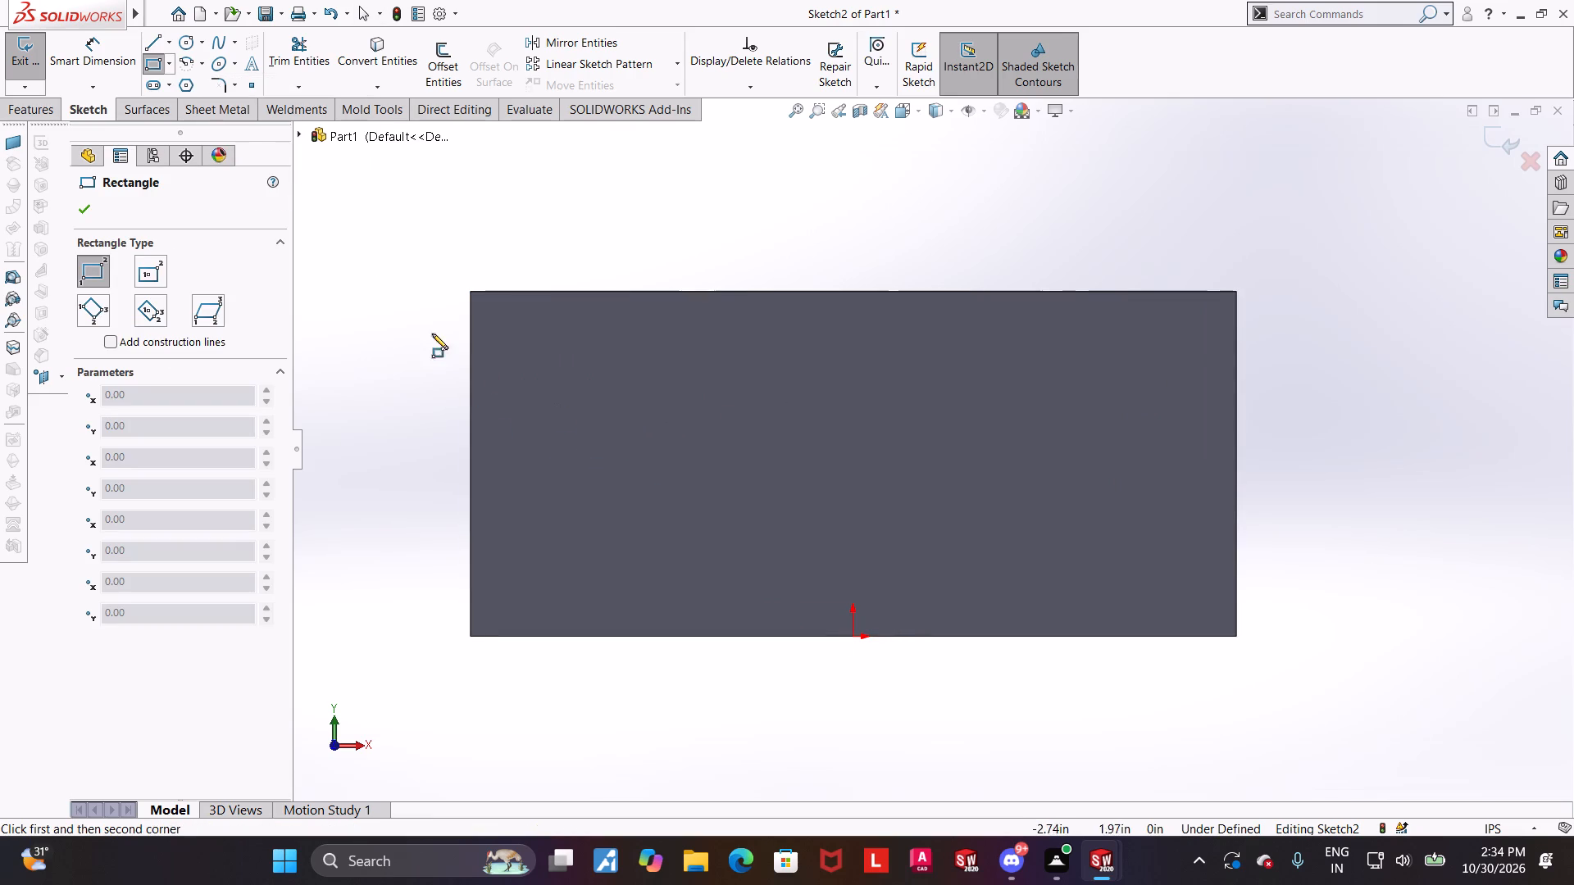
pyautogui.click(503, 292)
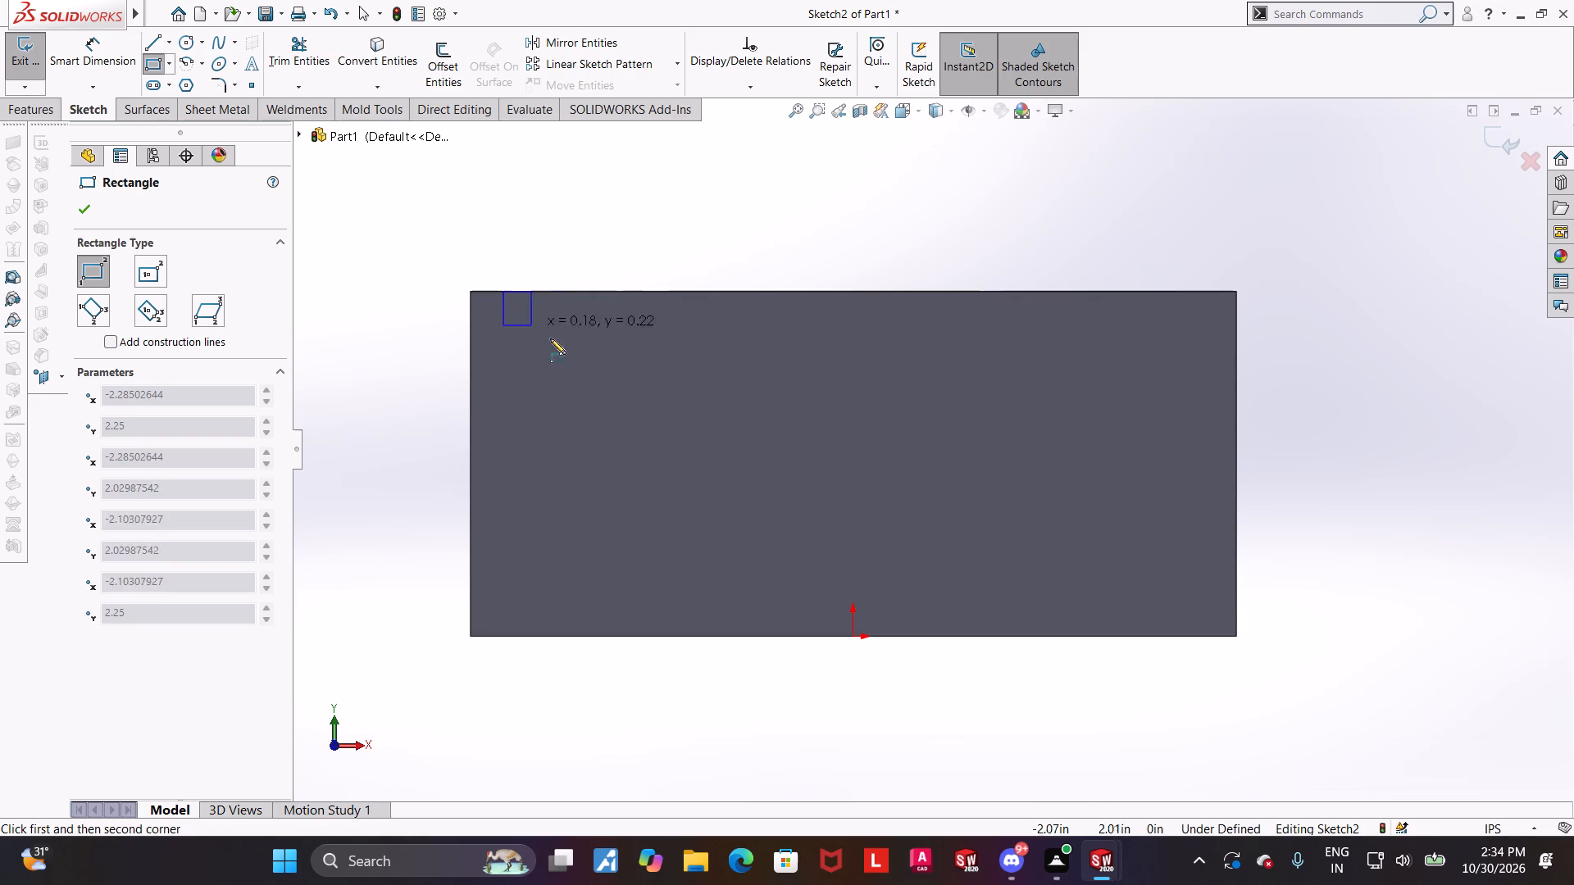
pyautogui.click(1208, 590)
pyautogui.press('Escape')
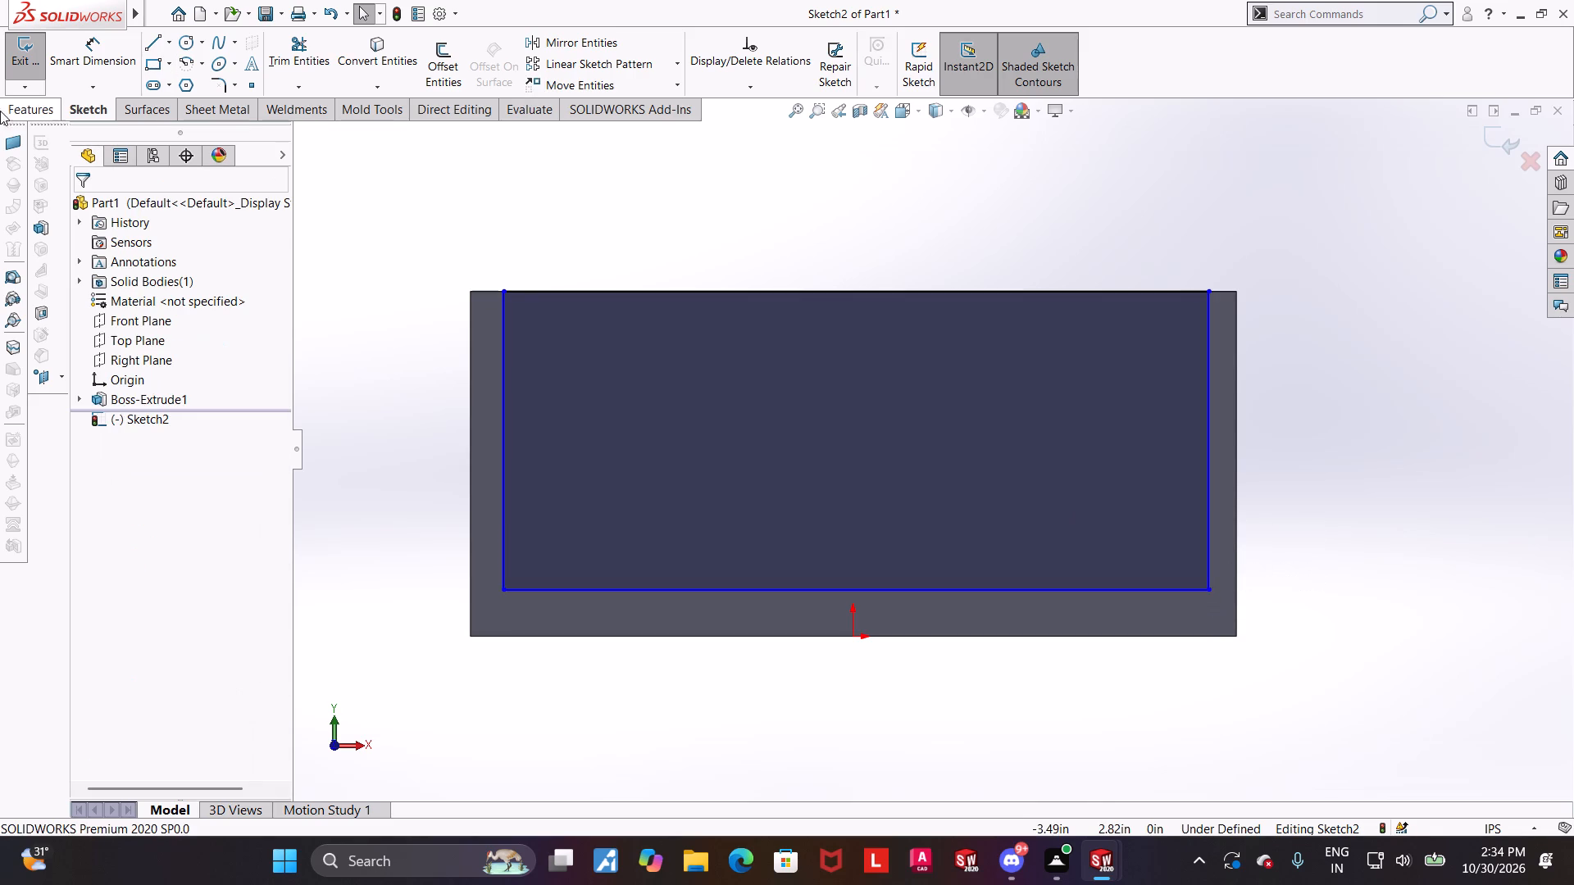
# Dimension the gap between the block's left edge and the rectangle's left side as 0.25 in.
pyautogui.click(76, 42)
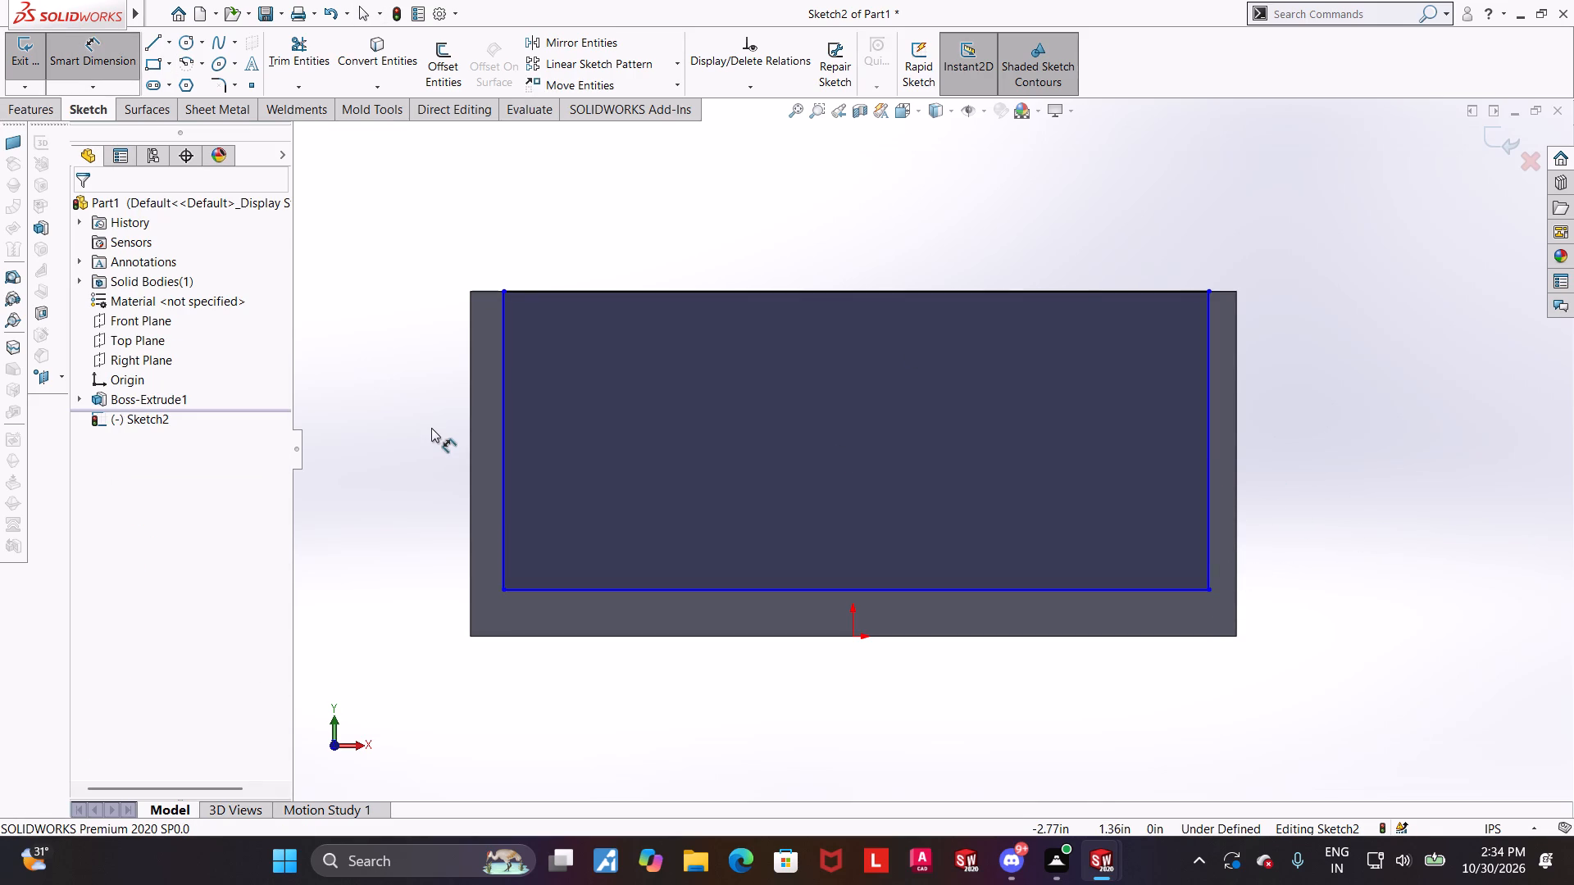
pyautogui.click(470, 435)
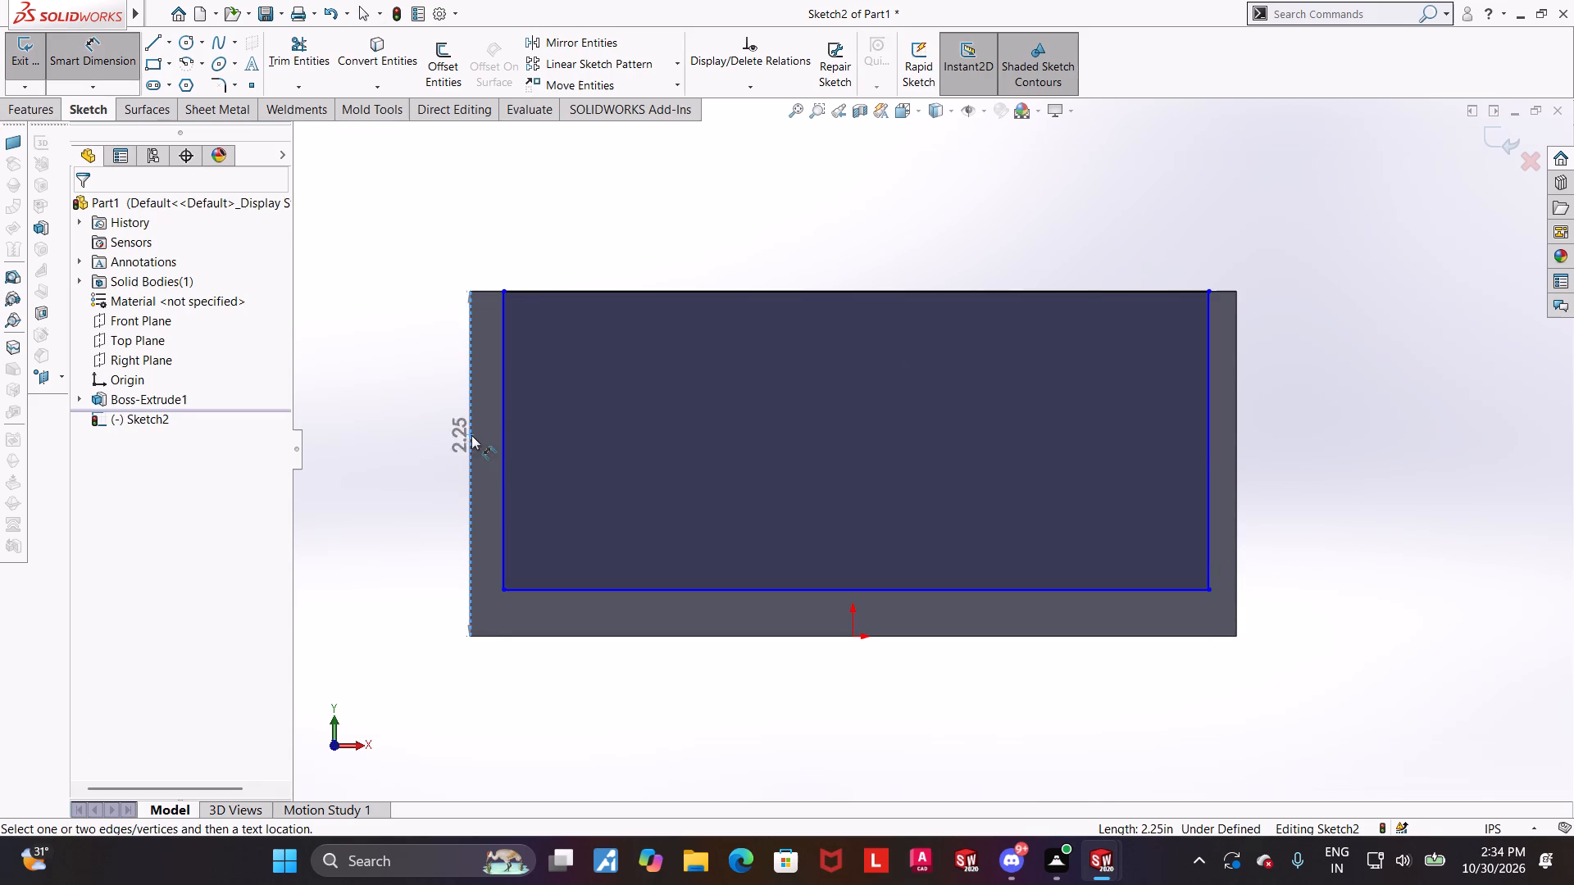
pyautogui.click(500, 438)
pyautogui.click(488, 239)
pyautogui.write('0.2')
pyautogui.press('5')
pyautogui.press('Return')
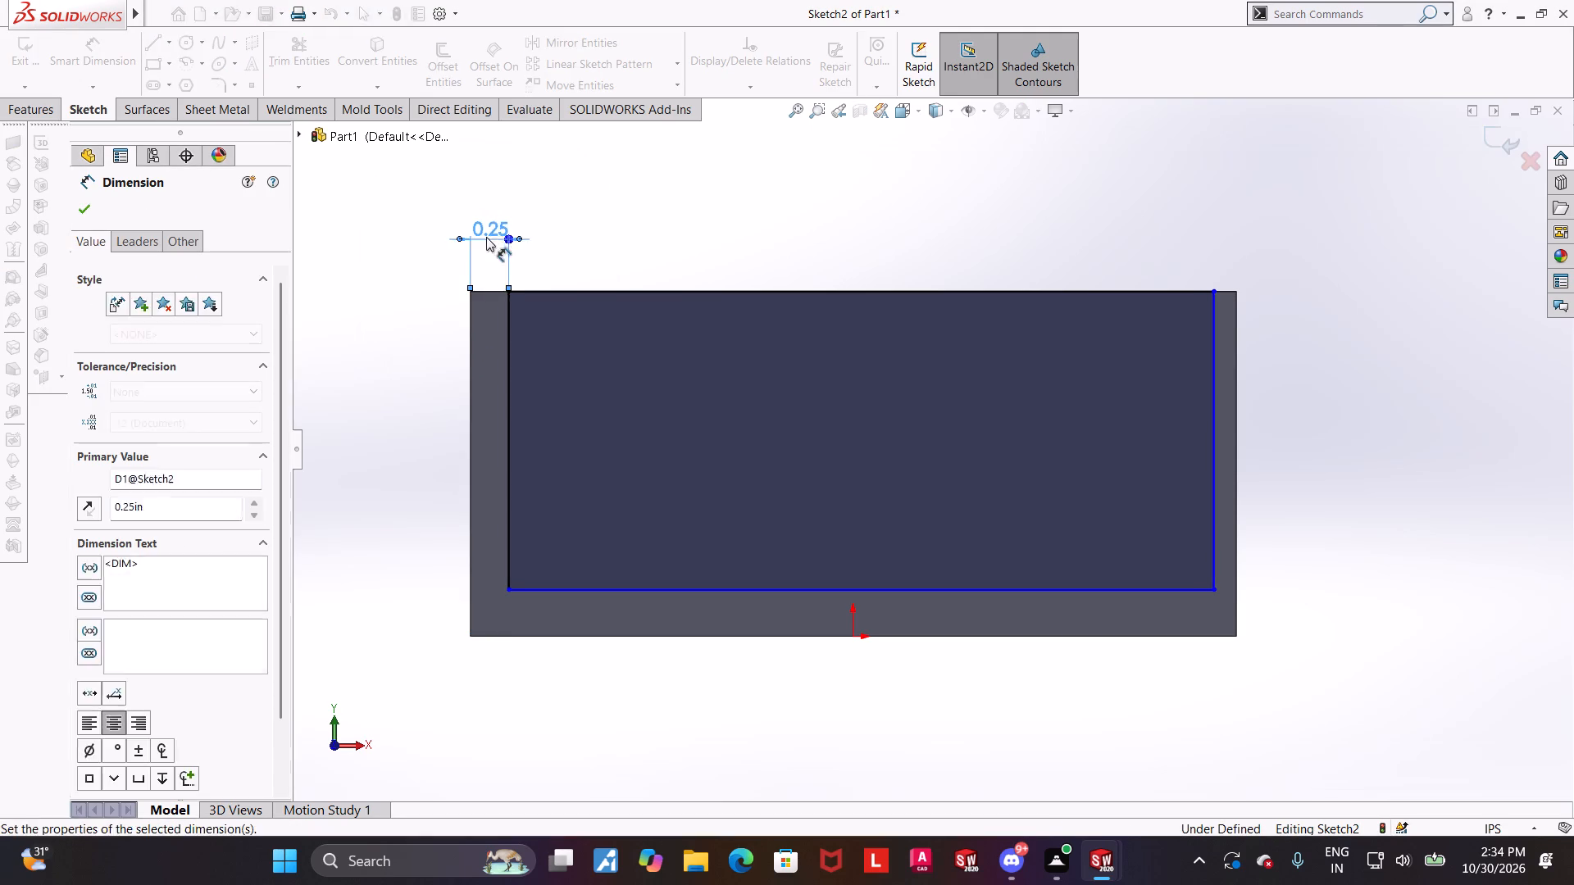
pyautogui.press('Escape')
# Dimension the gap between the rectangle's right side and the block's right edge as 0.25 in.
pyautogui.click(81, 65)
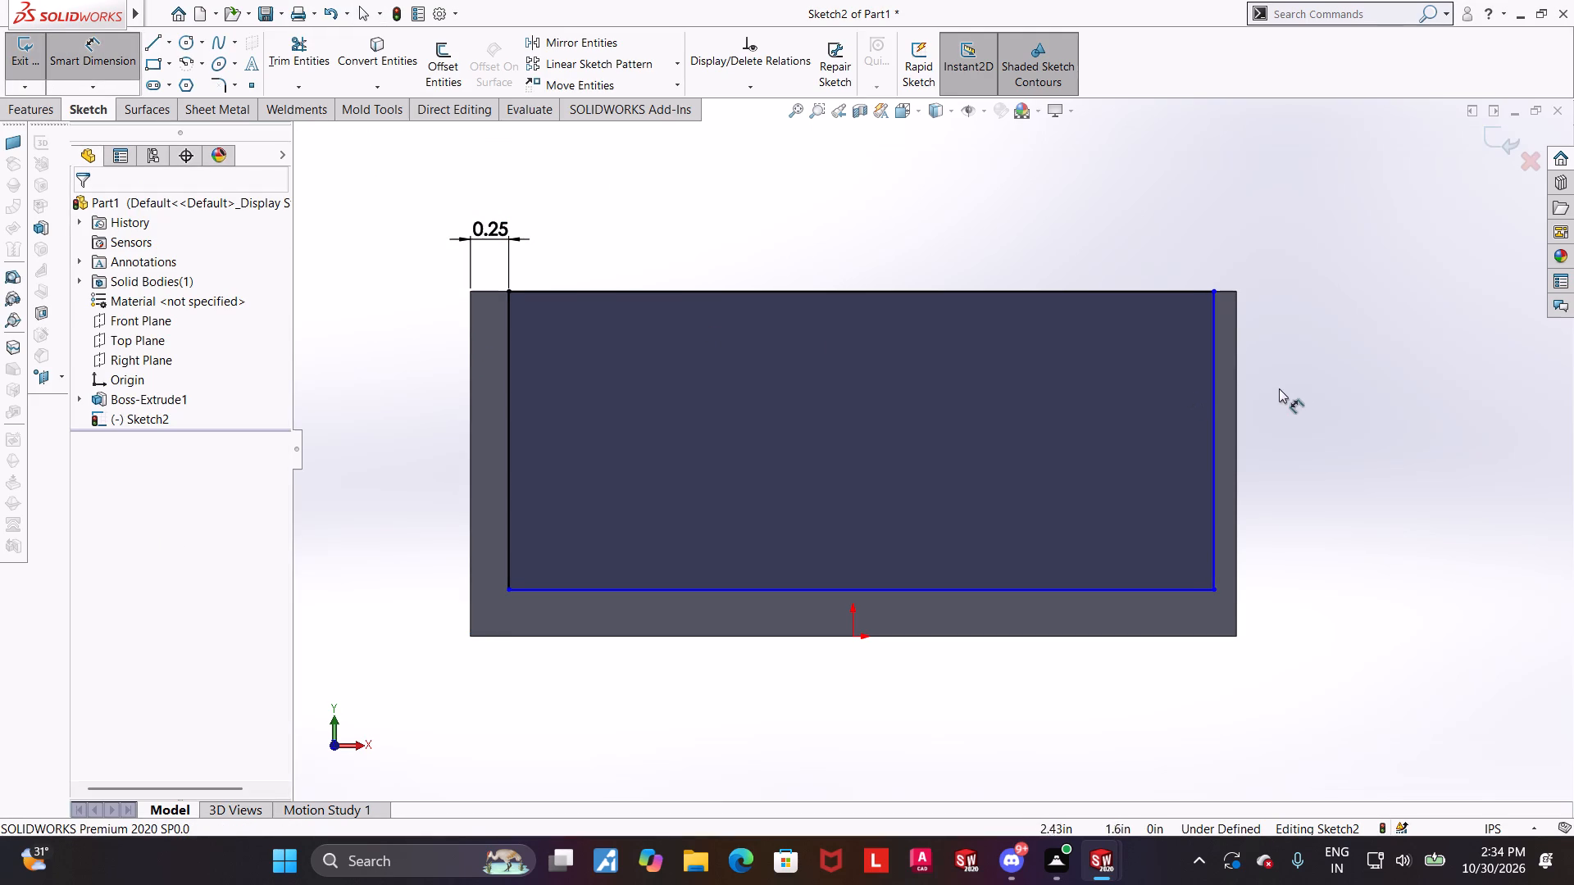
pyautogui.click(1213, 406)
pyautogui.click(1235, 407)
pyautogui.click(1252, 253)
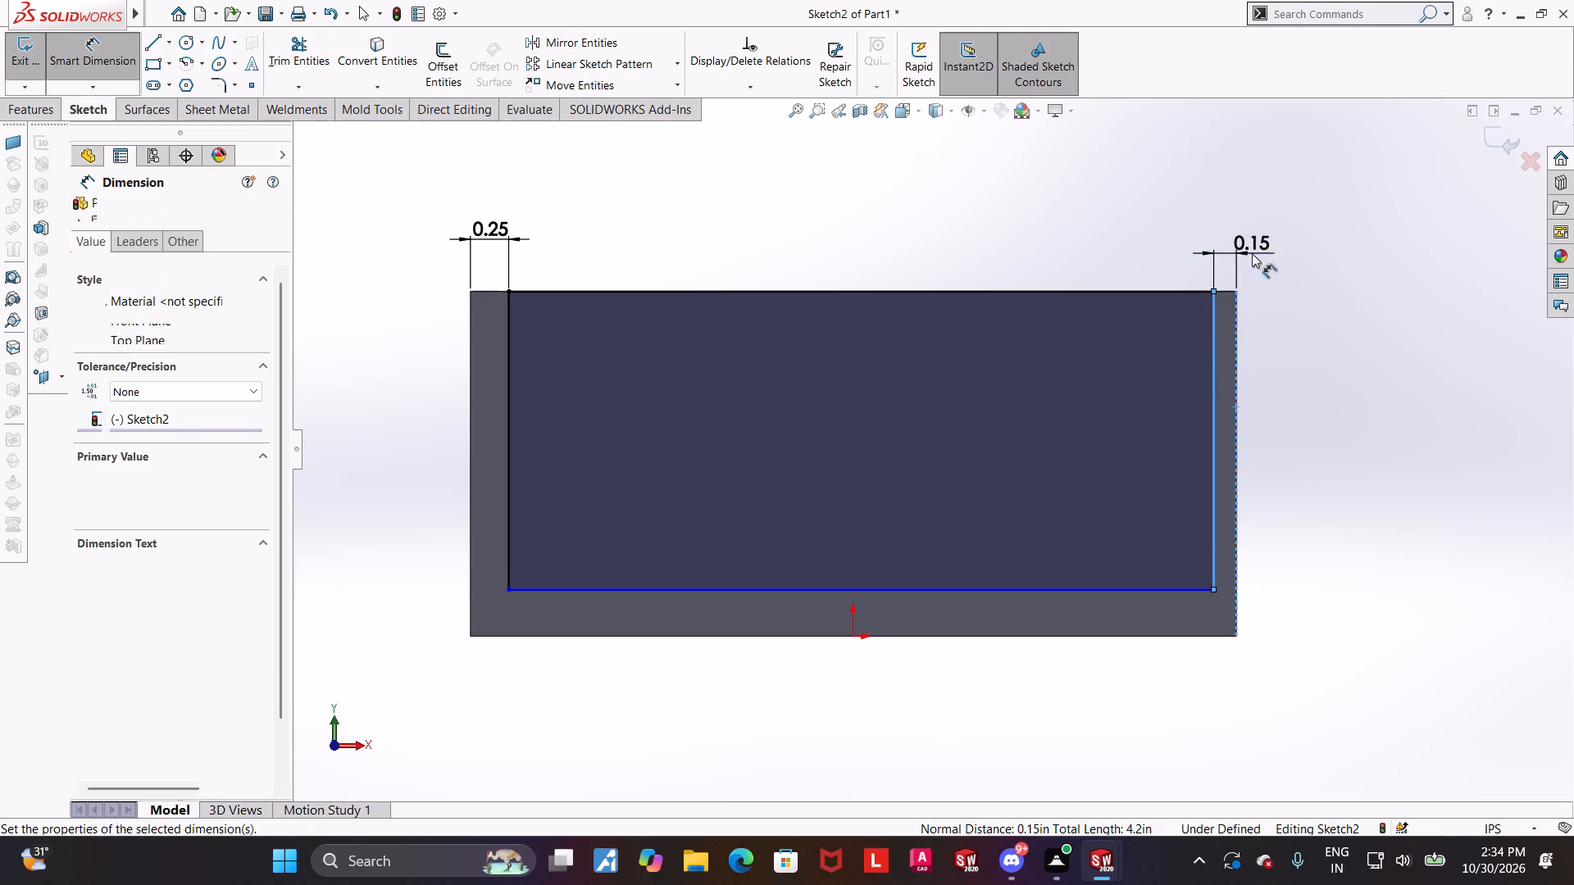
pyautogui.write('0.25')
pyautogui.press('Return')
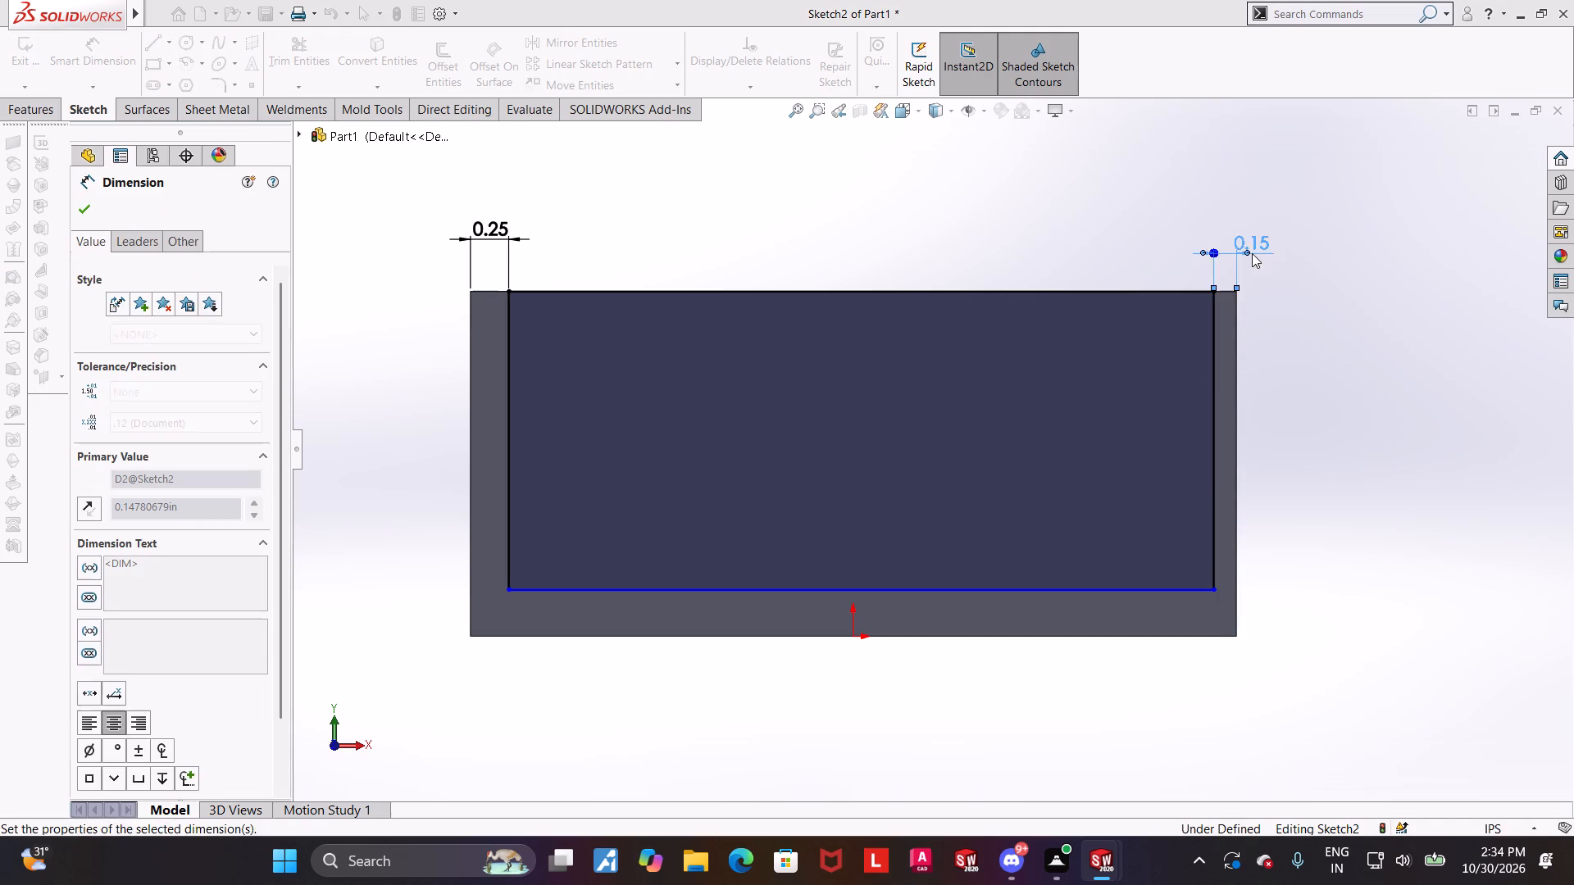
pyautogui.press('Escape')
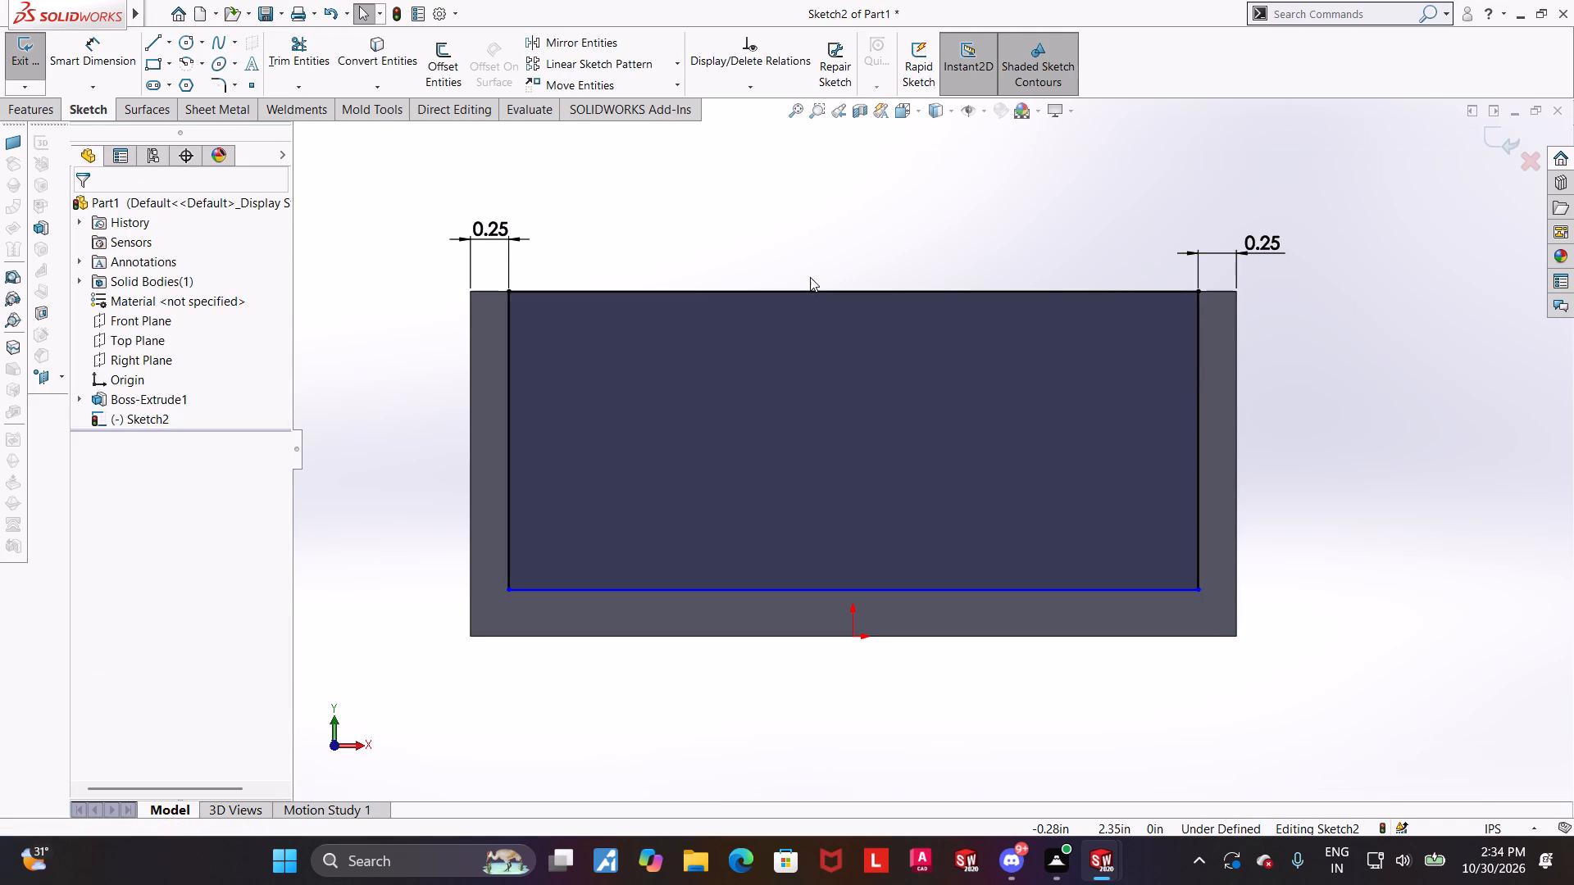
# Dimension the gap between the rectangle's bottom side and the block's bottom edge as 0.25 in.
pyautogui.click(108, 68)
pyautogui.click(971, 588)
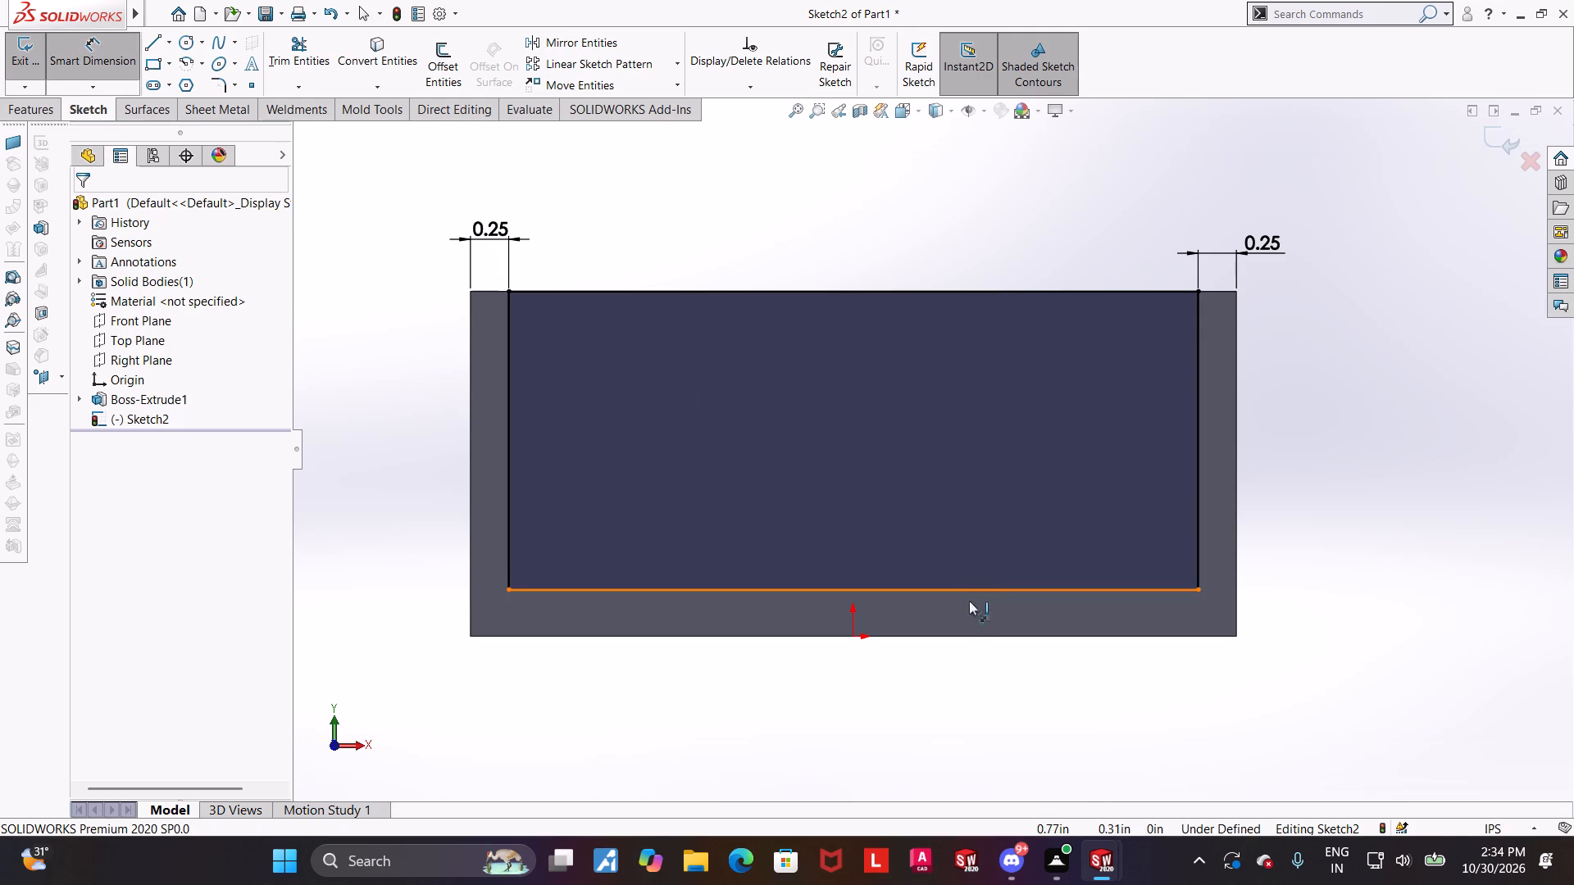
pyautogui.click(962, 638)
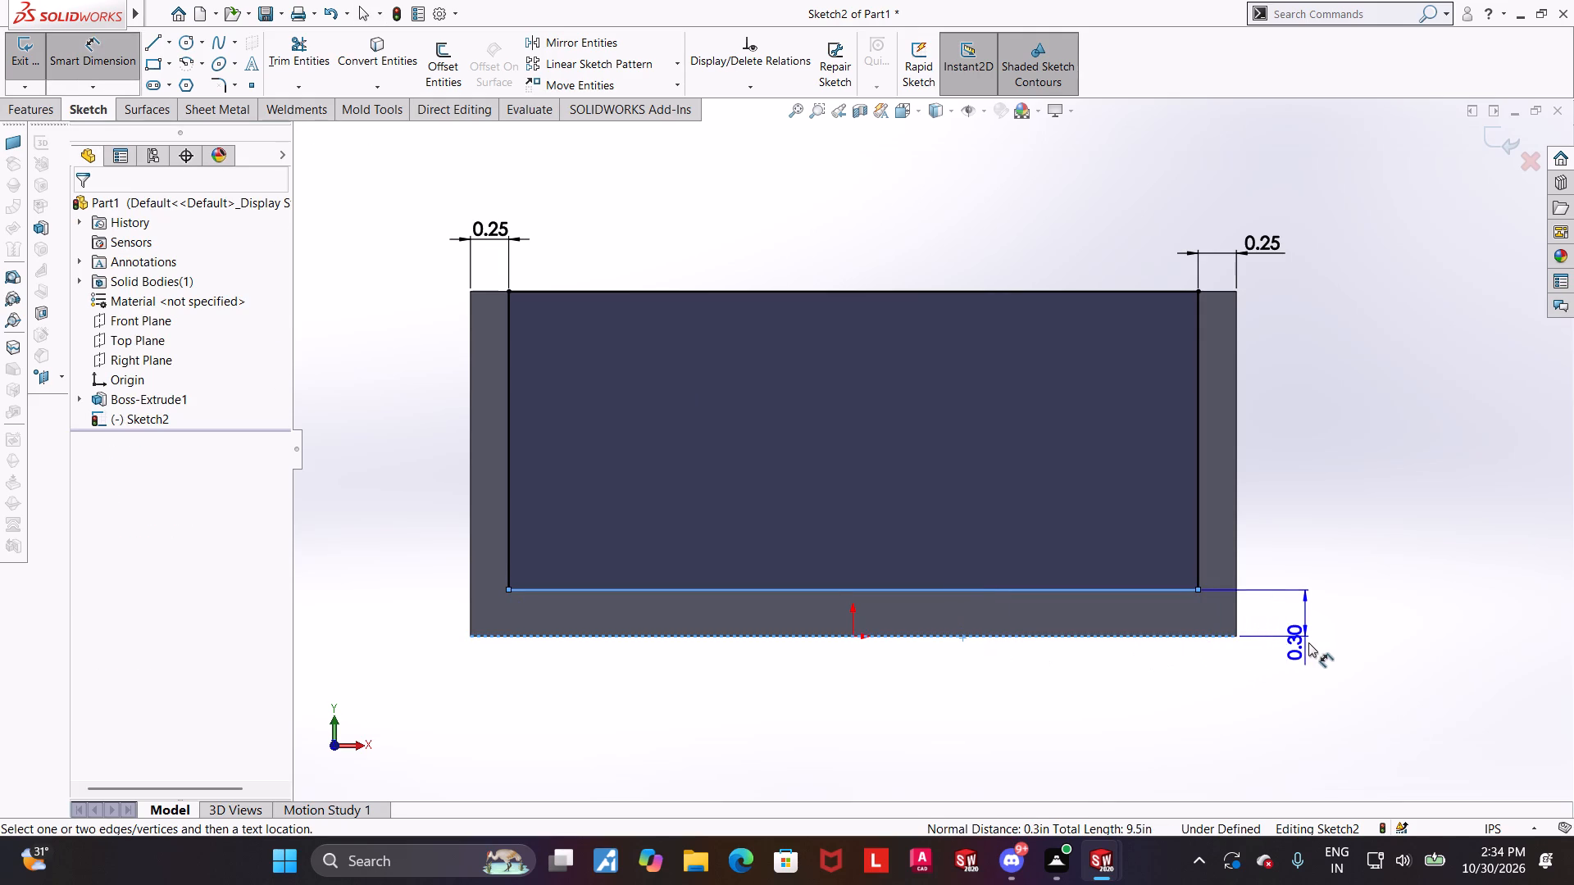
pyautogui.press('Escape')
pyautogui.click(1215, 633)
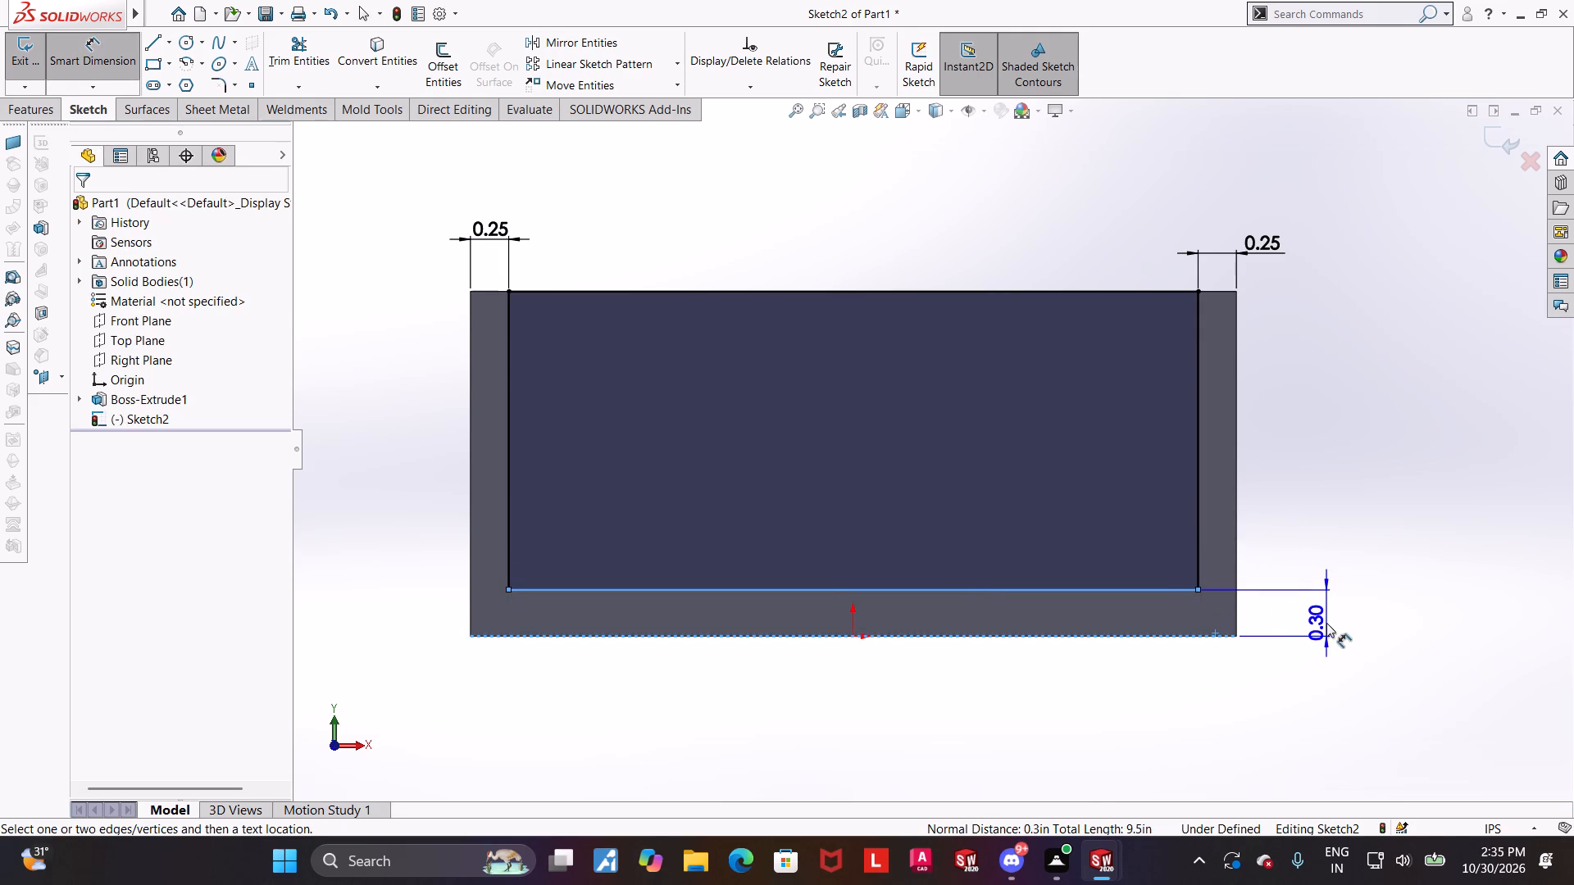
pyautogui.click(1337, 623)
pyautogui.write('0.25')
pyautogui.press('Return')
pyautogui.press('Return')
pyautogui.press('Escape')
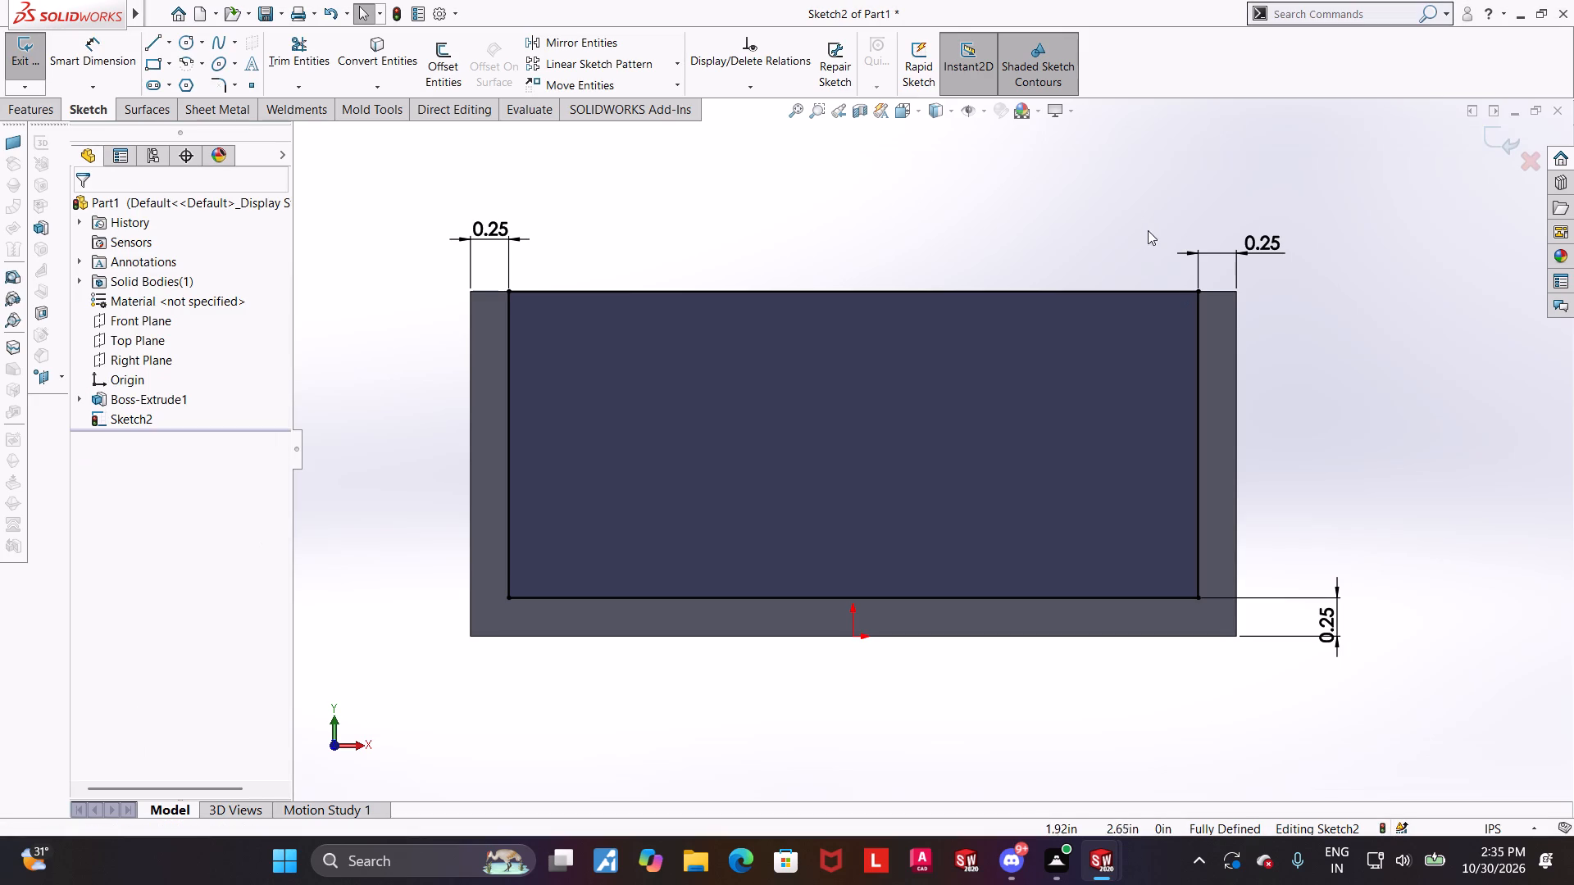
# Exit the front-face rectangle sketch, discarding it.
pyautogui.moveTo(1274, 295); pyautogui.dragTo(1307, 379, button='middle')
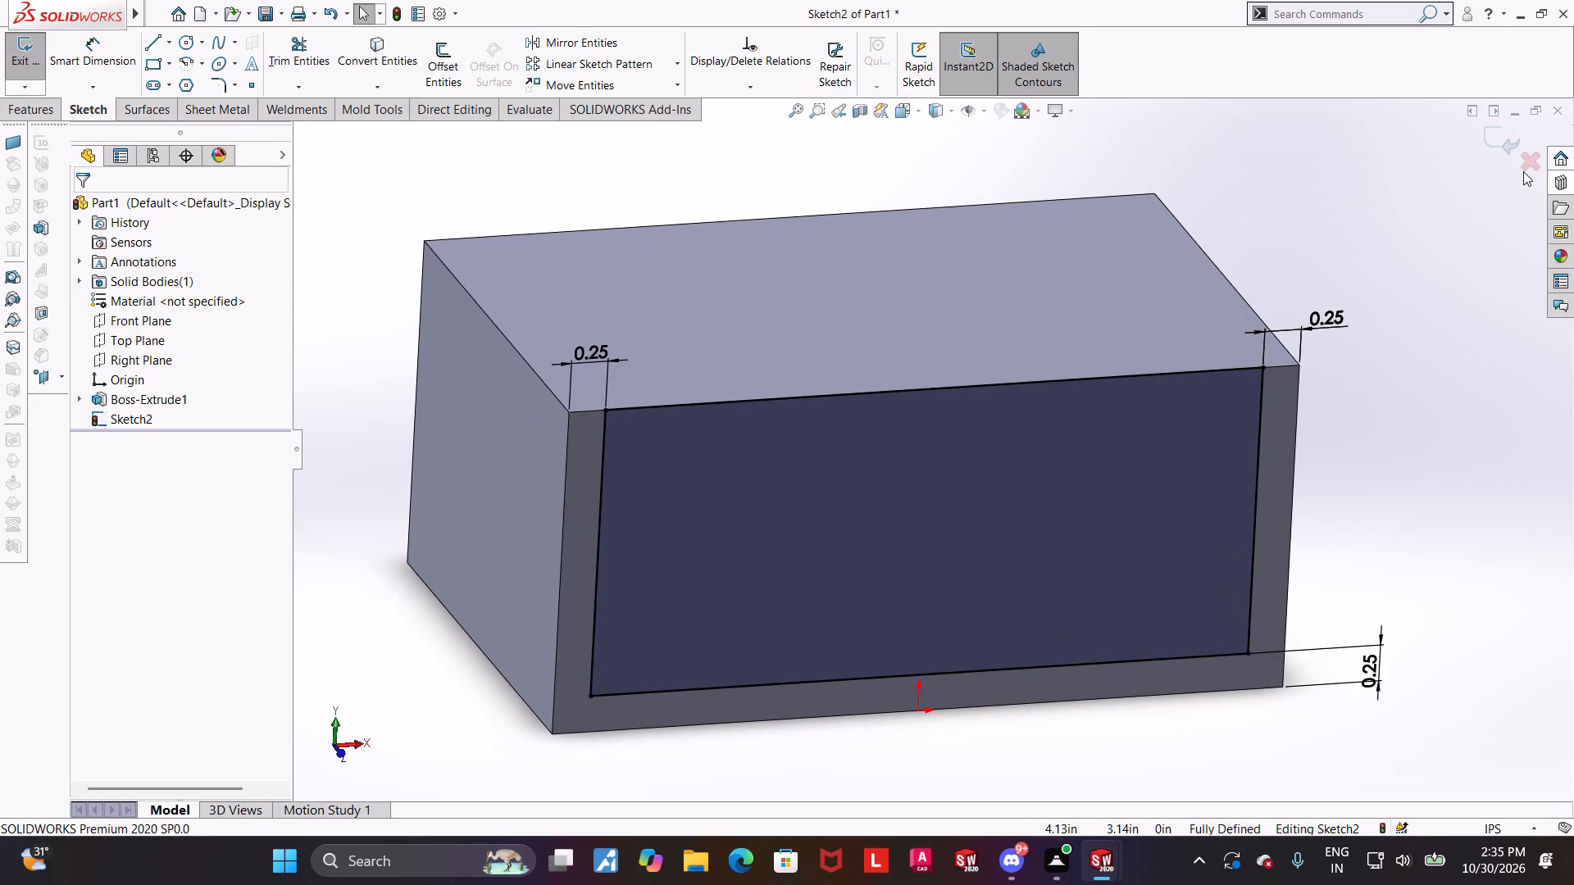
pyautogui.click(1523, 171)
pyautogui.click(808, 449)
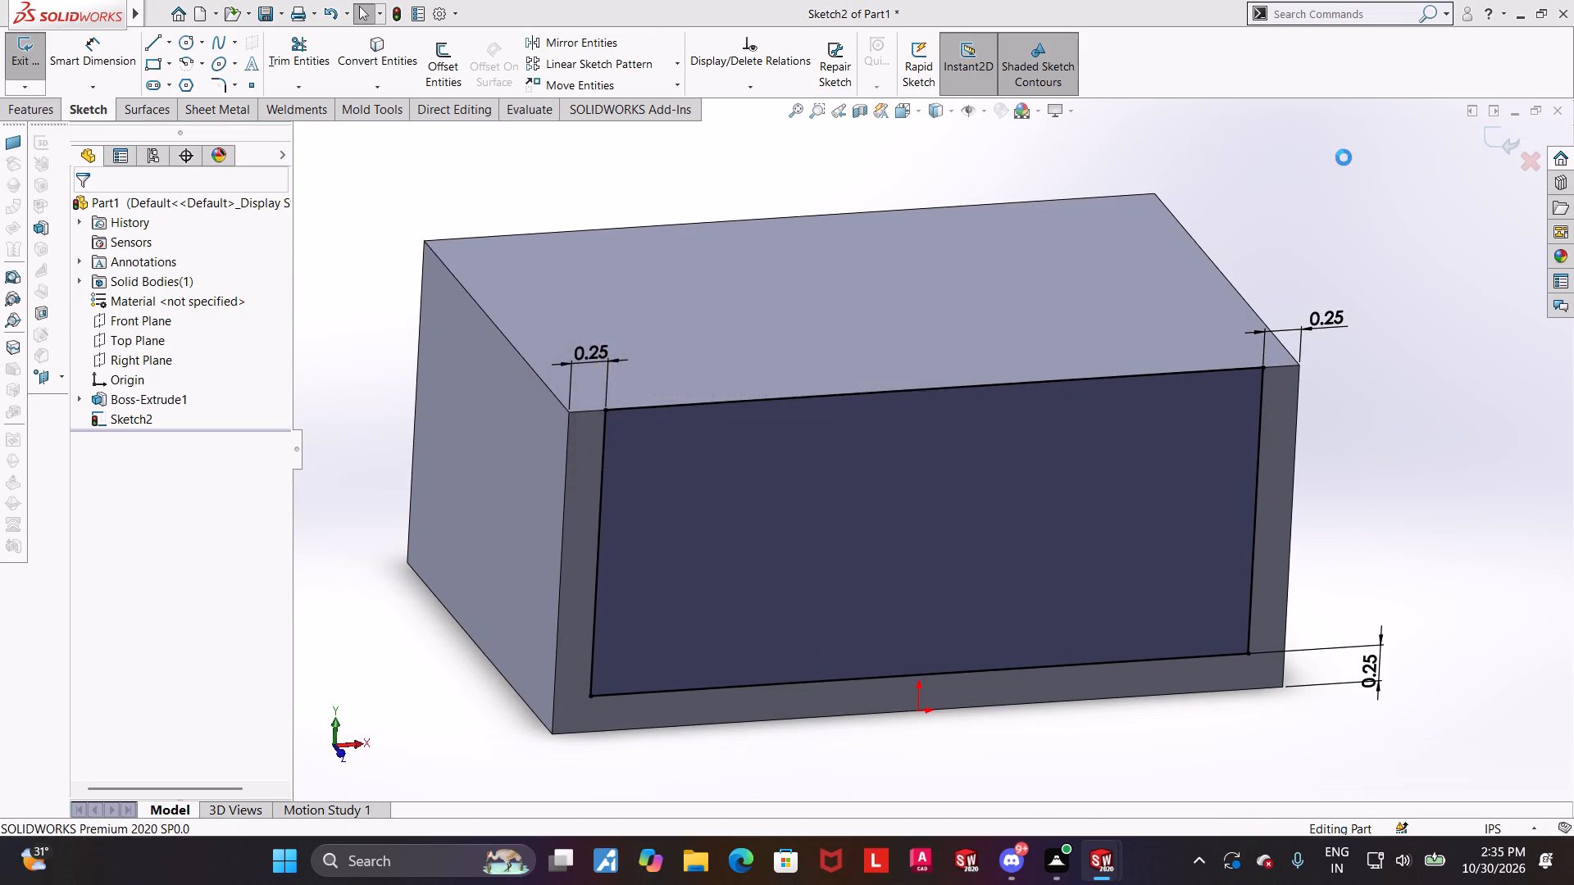
# Shell the block with a 0.25 in wall thickness, removing its top and front faces.
pyautogui.moveTo(447, 154); pyautogui.dragTo(490, 234, button='middle')
pyautogui.scroll(1, 489, 231)
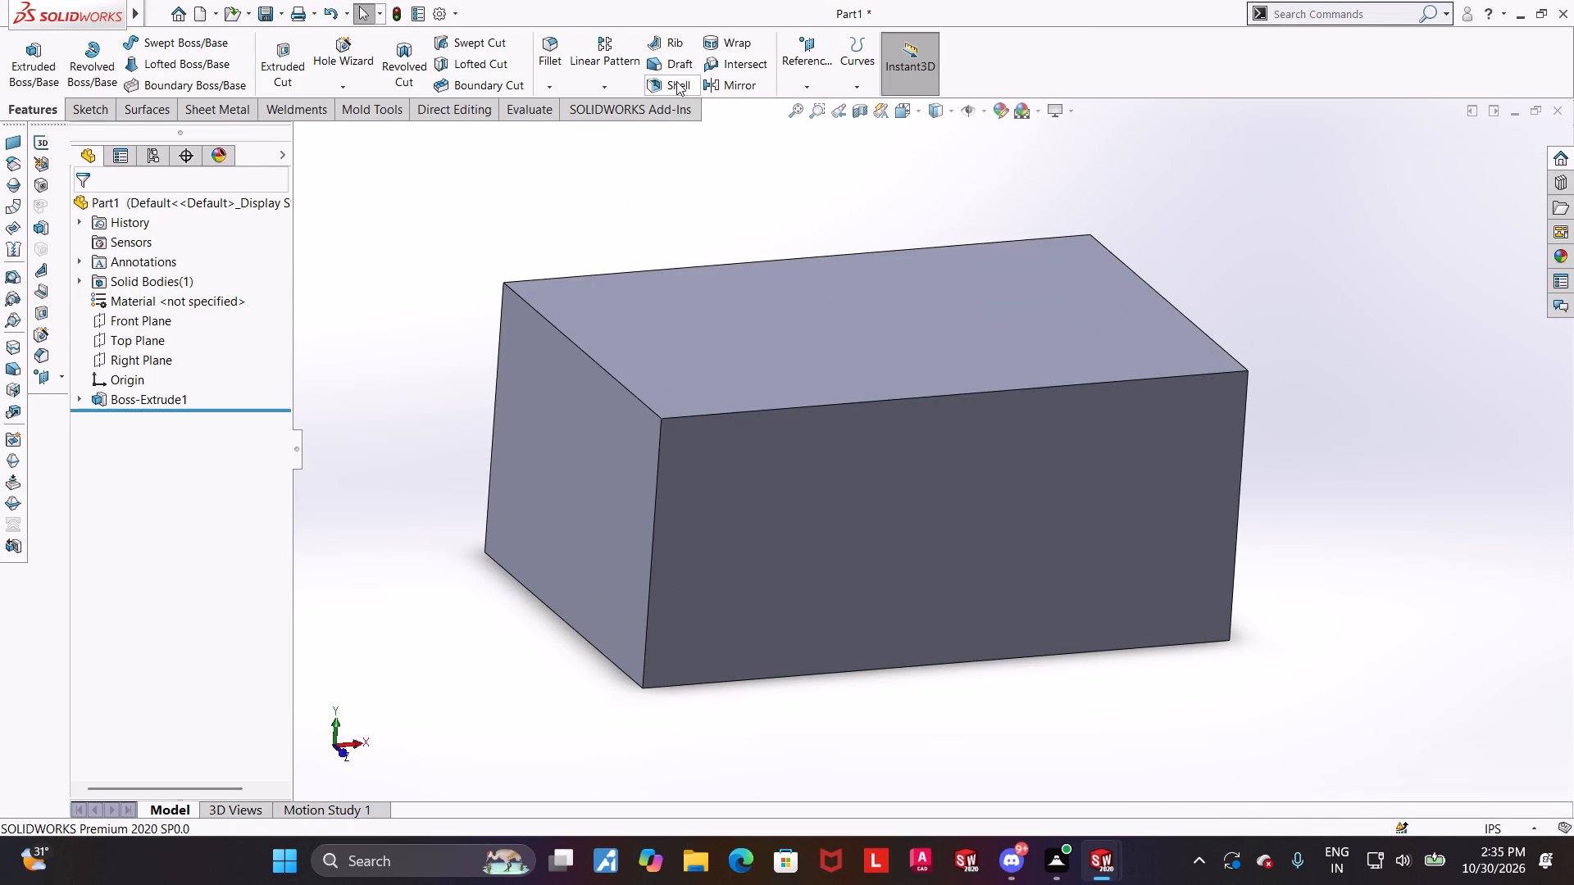
pyautogui.click(676, 81)
pyautogui.click(865, 360)
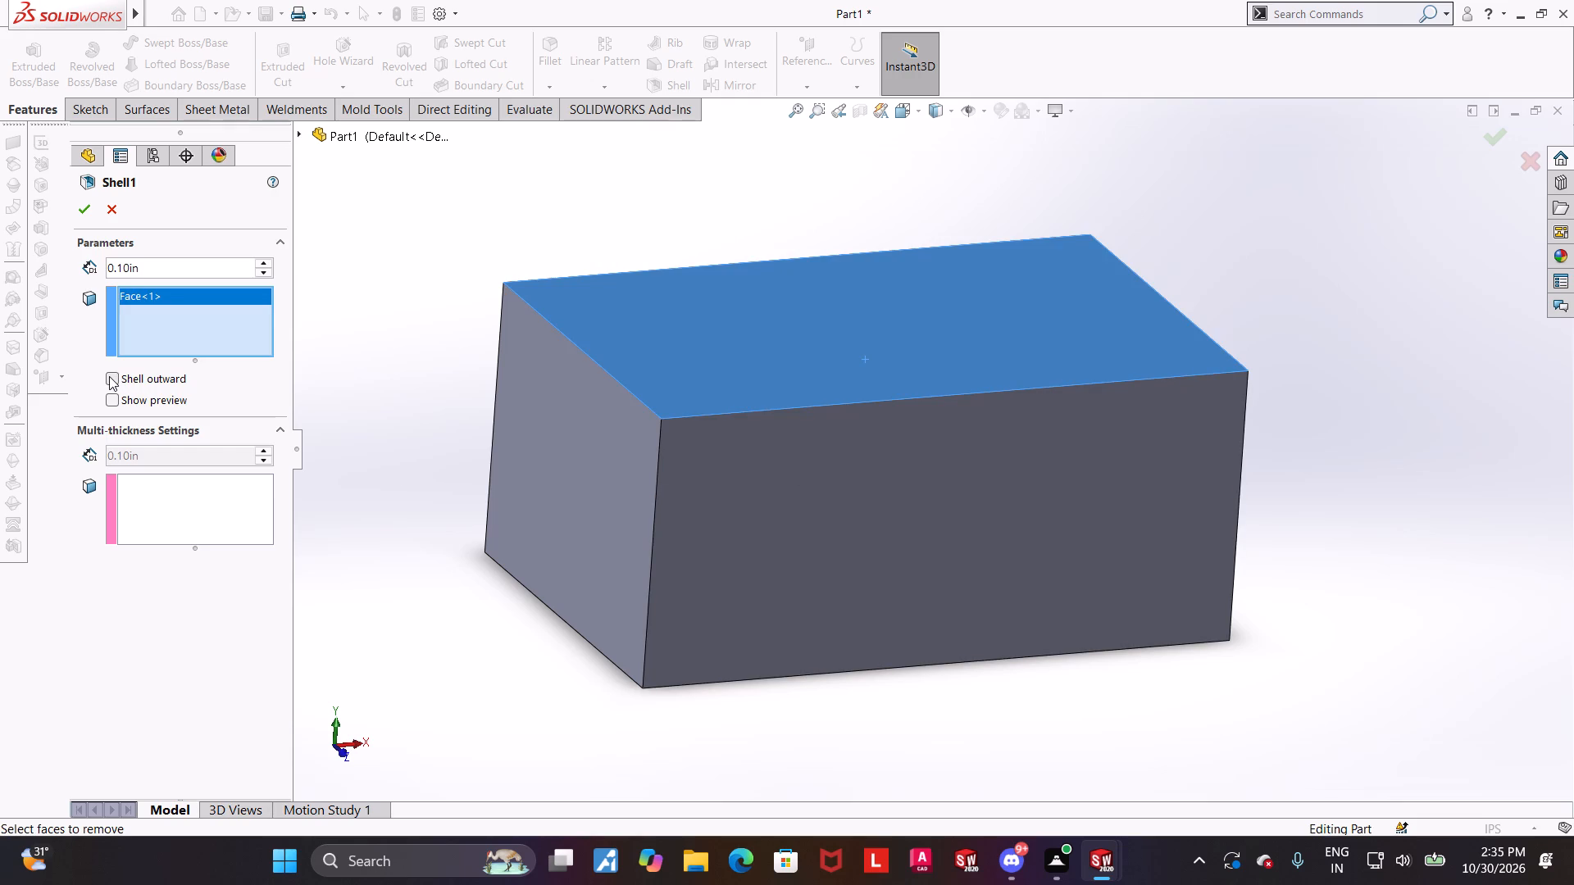
pyautogui.moveTo(186, 270); pyautogui.dragTo(0, 252)
pyautogui.write('0.25')
pyautogui.press('Return')
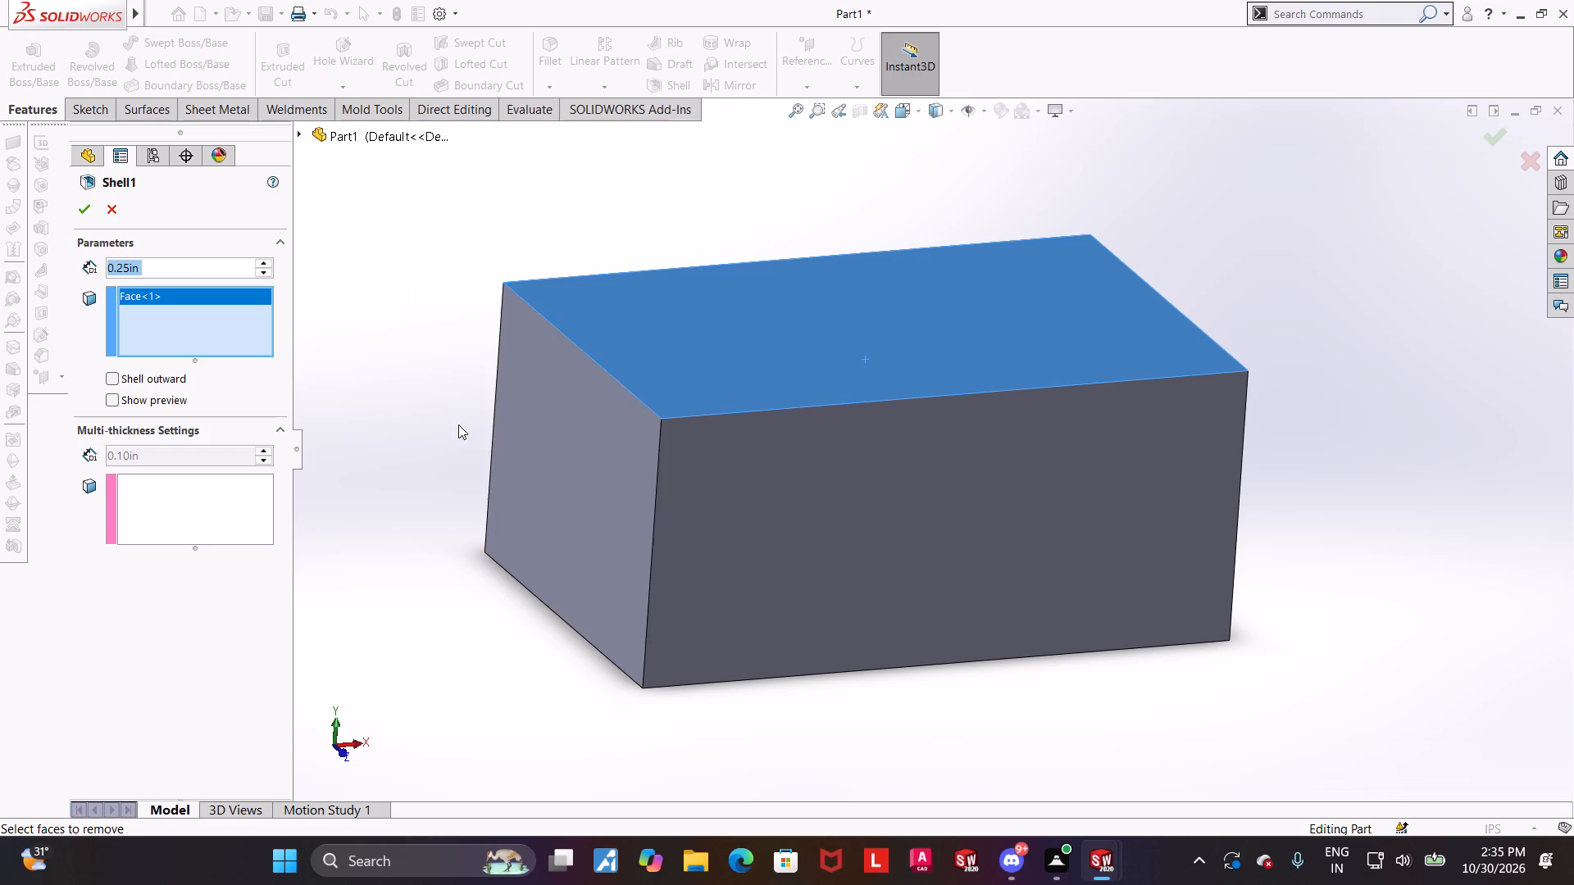
pyautogui.click(839, 514)
pyautogui.click(83, 208)
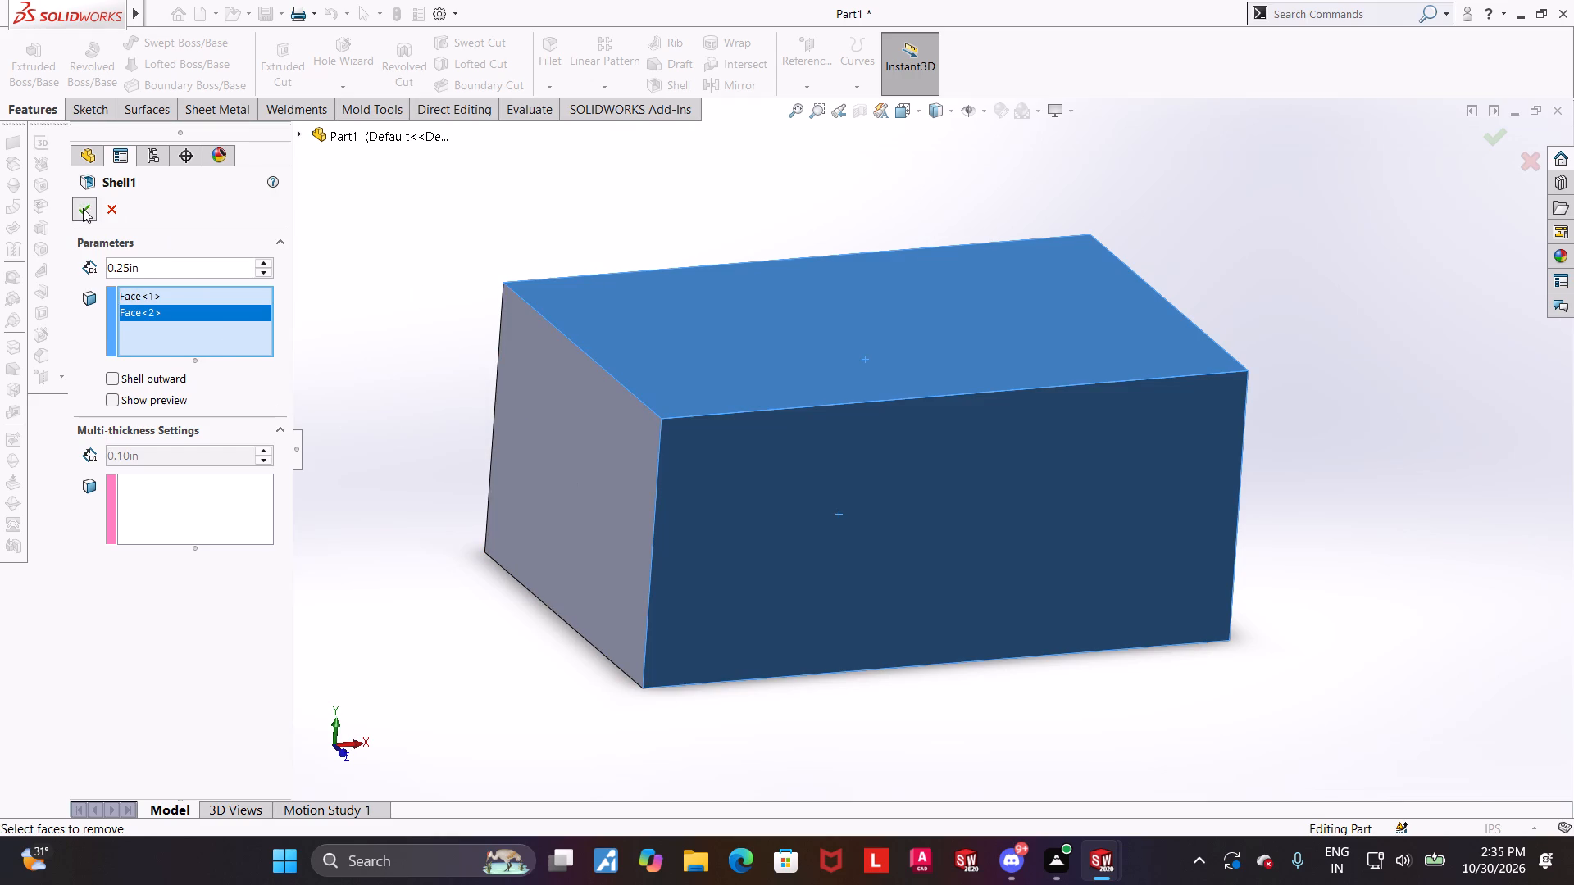
# Measure the floor thickness of the shelled block between its inner floor face and its underside.
pyautogui.scroll(1, 1540, 448)
pyautogui.moveTo(1366, 447); pyautogui.dragTo(1337, 424, button='middle')
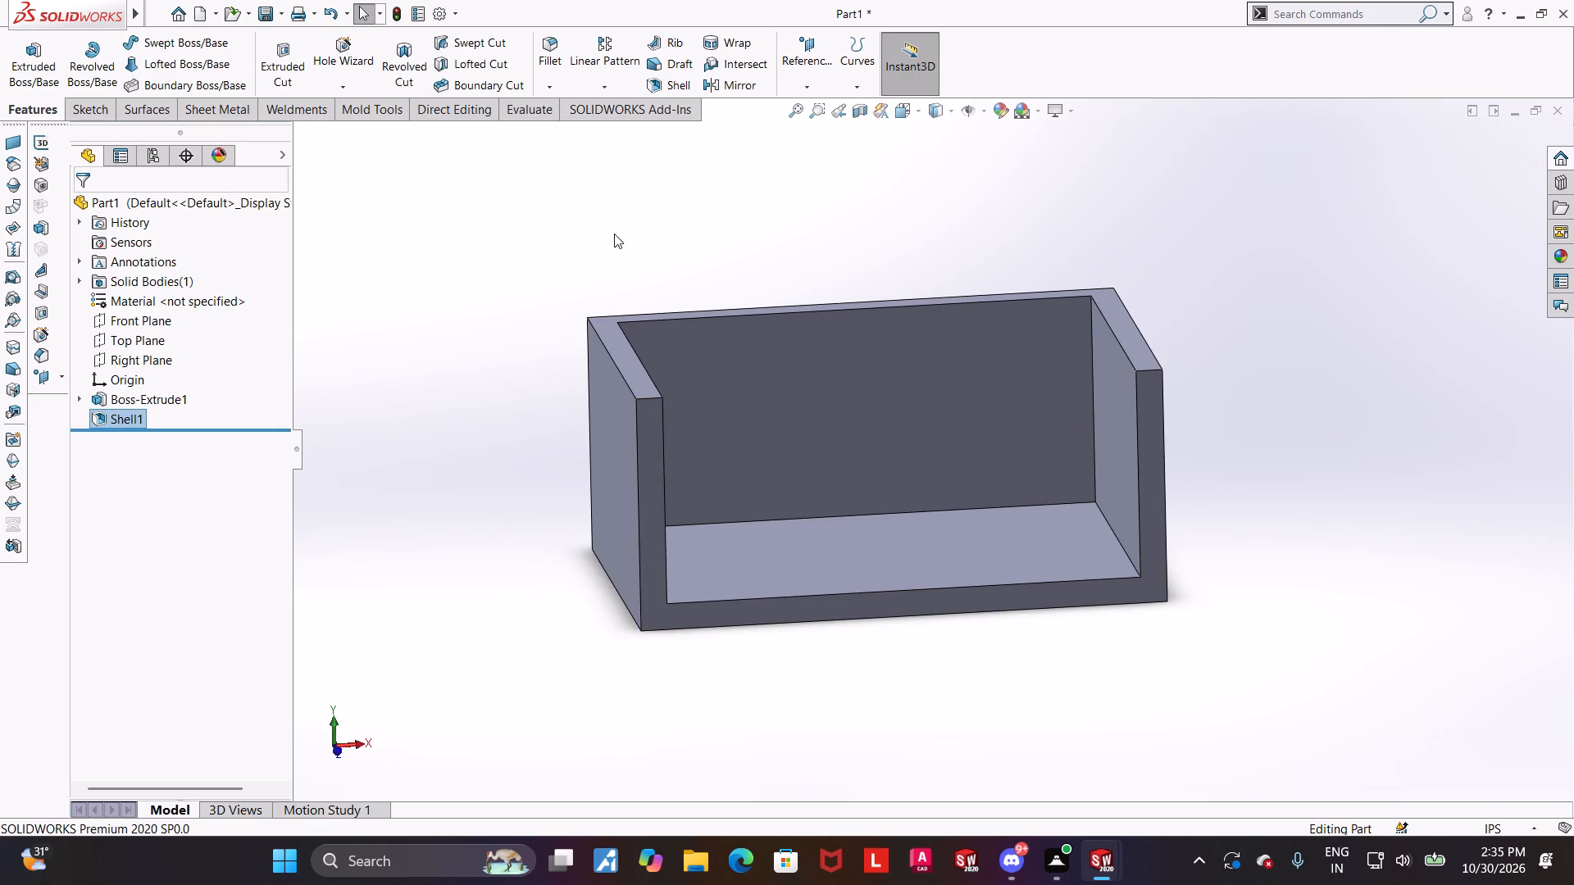
pyautogui.click(523, 109)
pyautogui.click(189, 57)
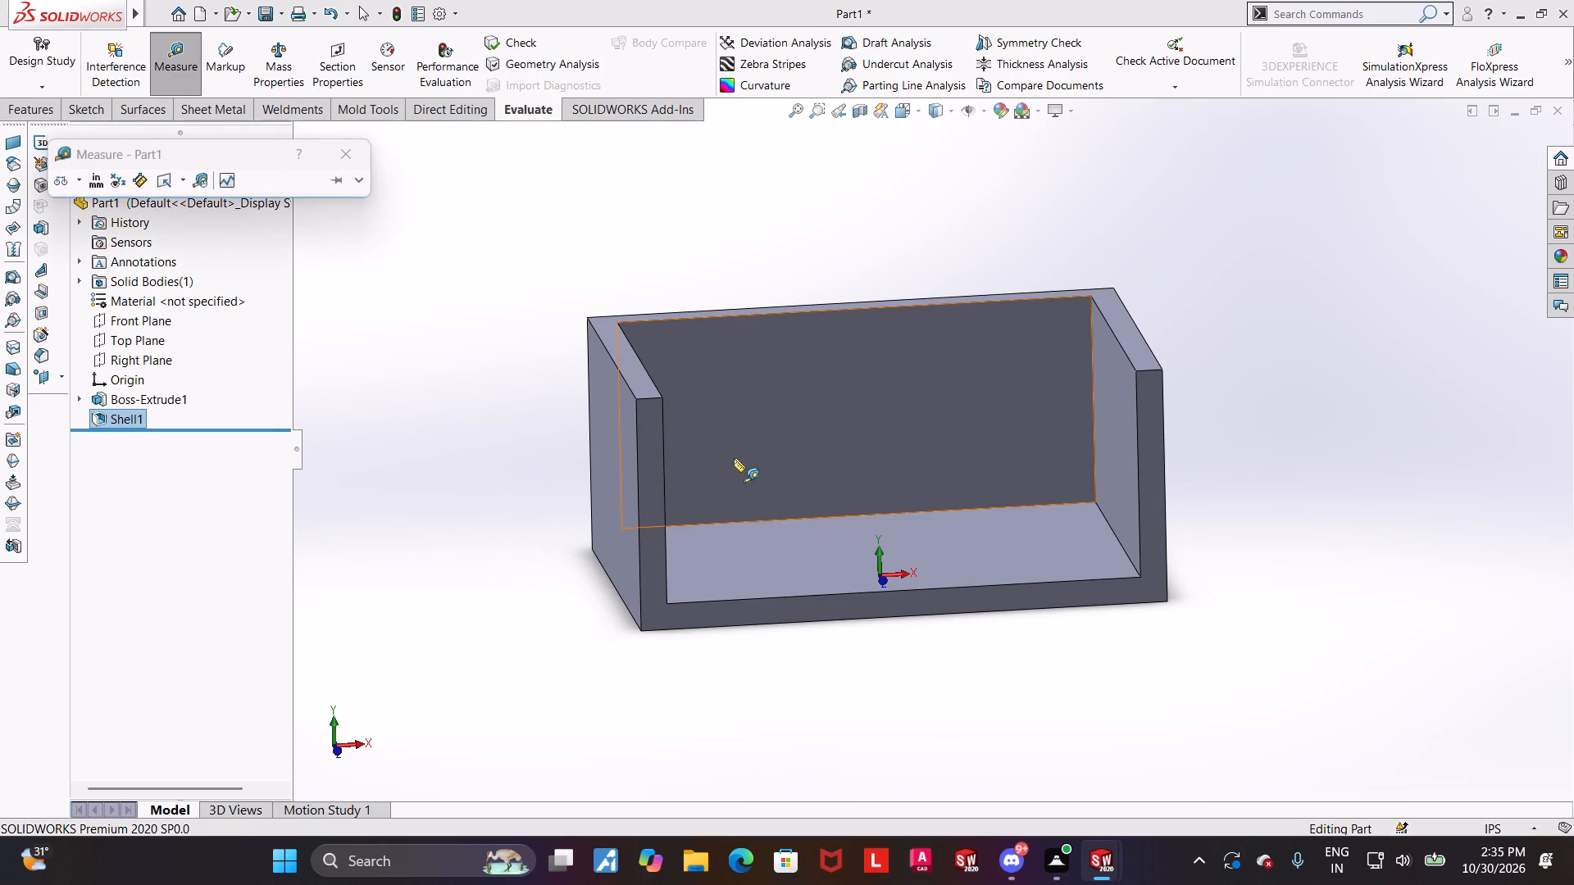
pyautogui.click(767, 579)
pyautogui.moveTo(829, 596); pyautogui.dragTo(820, 345, button='middle')
pyautogui.scroll(1, 826, 497)
pyautogui.click(898, 493)
pyautogui.press('Escape')
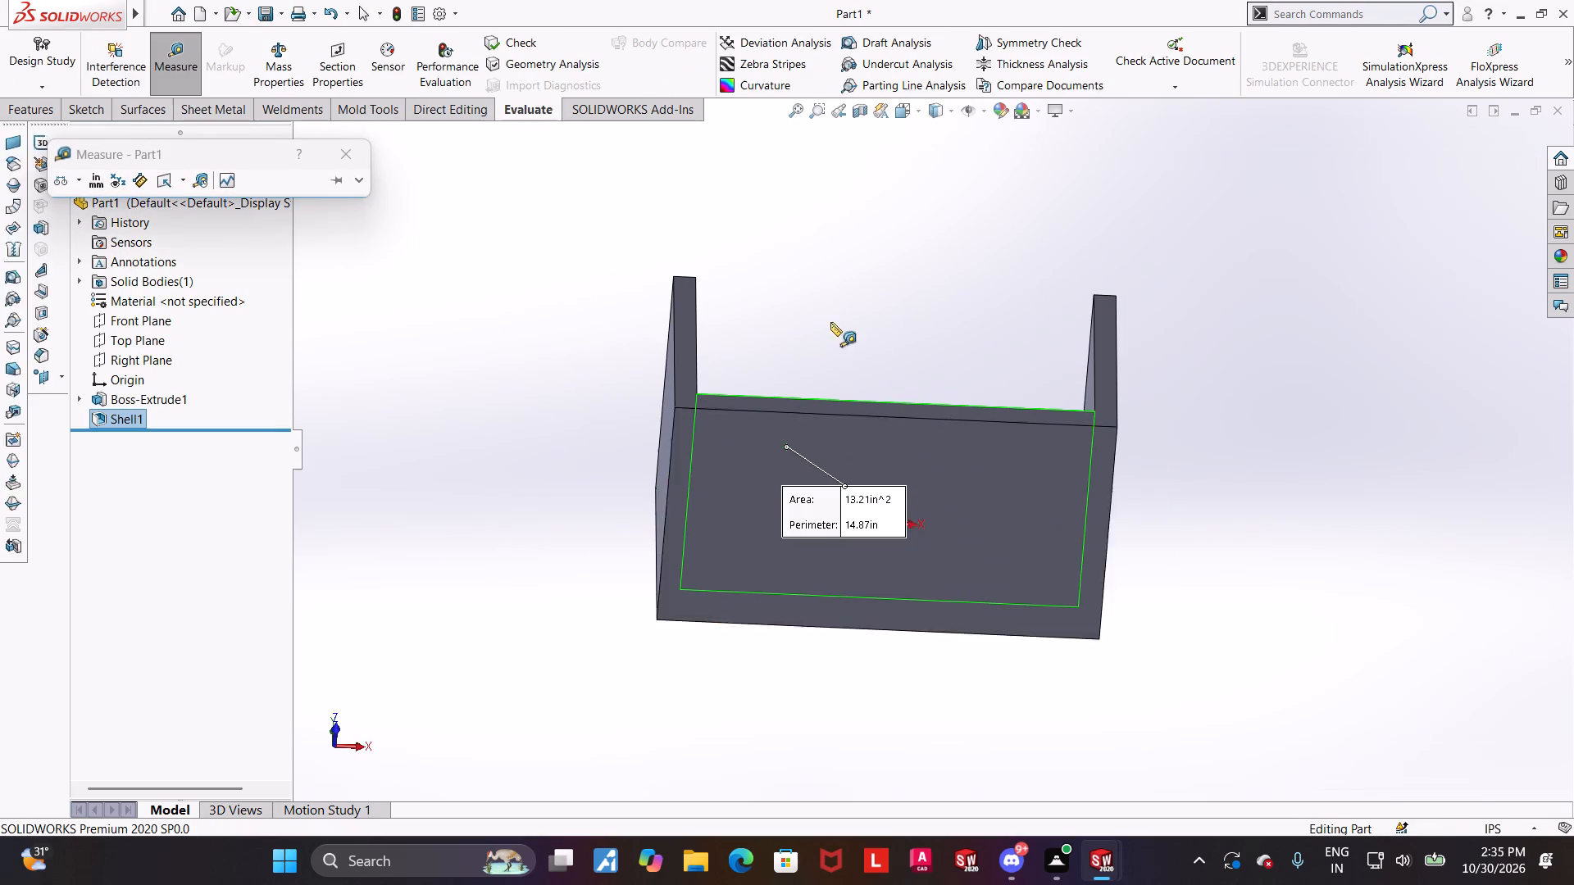
pyautogui.middleClick(839, 314)
pyautogui.press('Escape')
# Measure again between the shelled block's inner floor face and its underside to check the floor thickness.
pyautogui.moveTo(882, 289); pyautogui.dragTo(908, 464, button='middle')
pyautogui.click(180, 65)
pyautogui.moveTo(527, 274); pyautogui.dragTo(548, 403, button='middle')
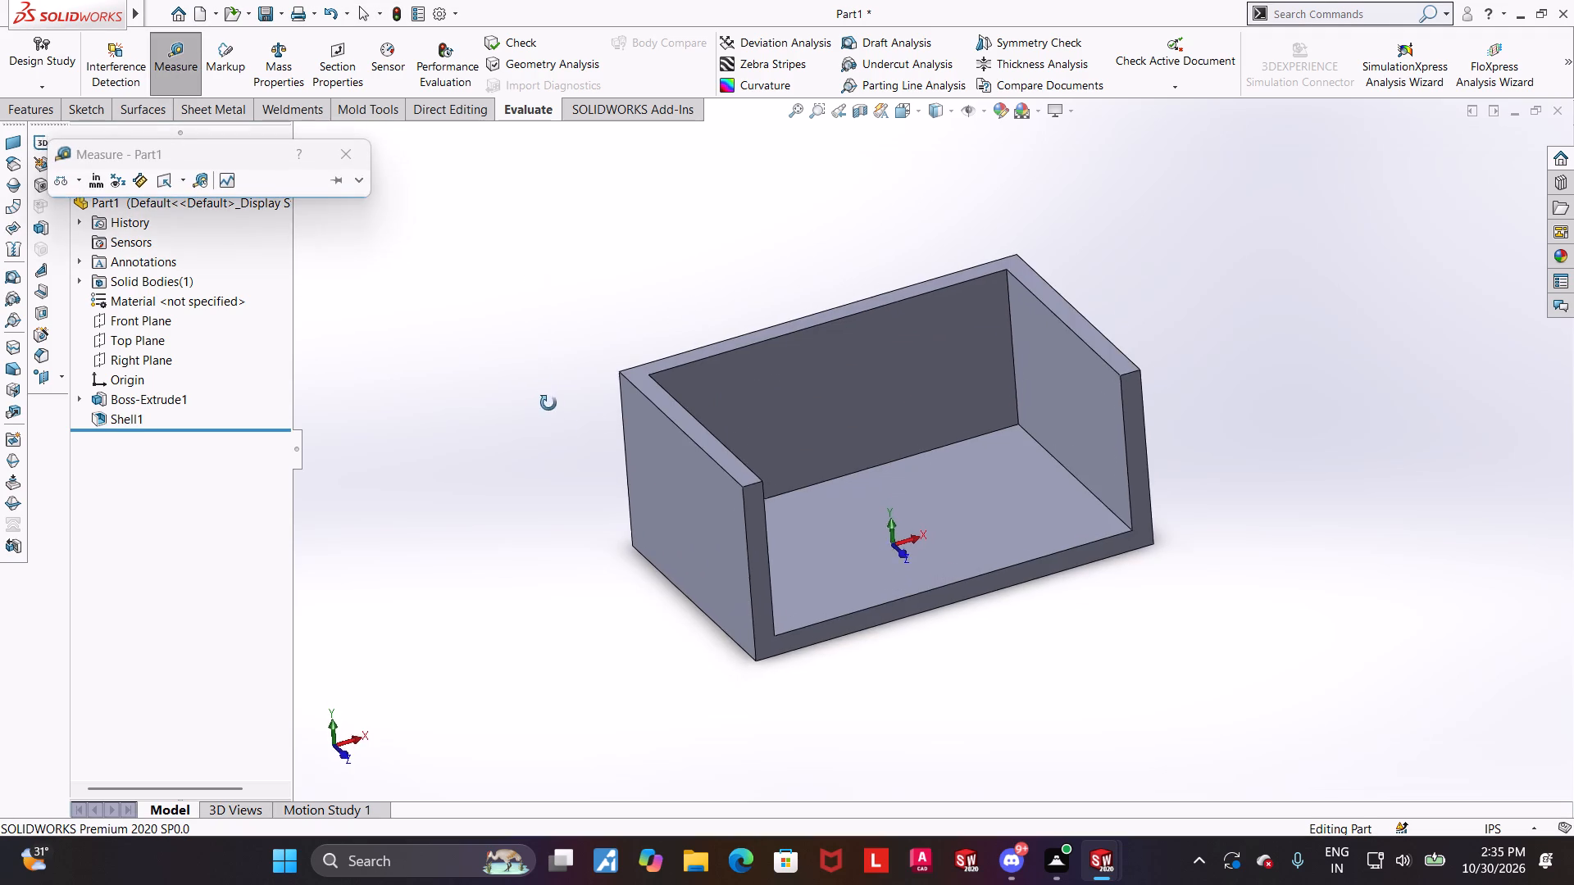
pyautogui.moveTo(548, 403); pyautogui.dragTo(550, 405, button='middle')
pyautogui.click(1113, 509)
pyautogui.press('Escape')
pyautogui.click(180, 66)
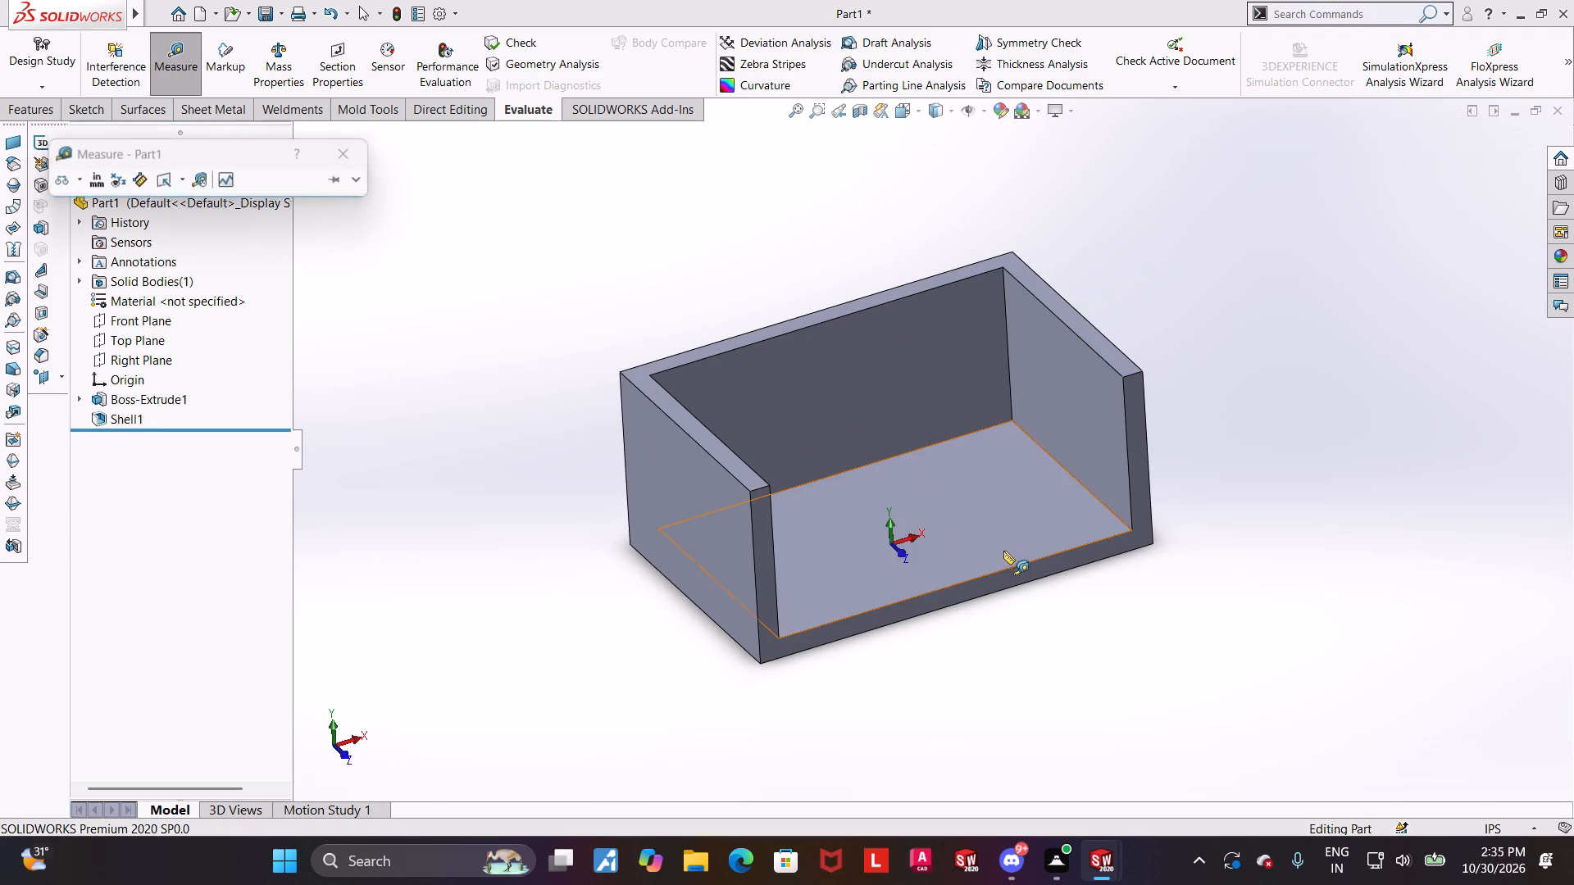
pyautogui.click(985, 537)
pyautogui.moveTo(1002, 565); pyautogui.dragTo(954, 431, button='middle')
pyautogui.moveTo(802, 583); pyautogui.dragTo(794, 452, button='middle')
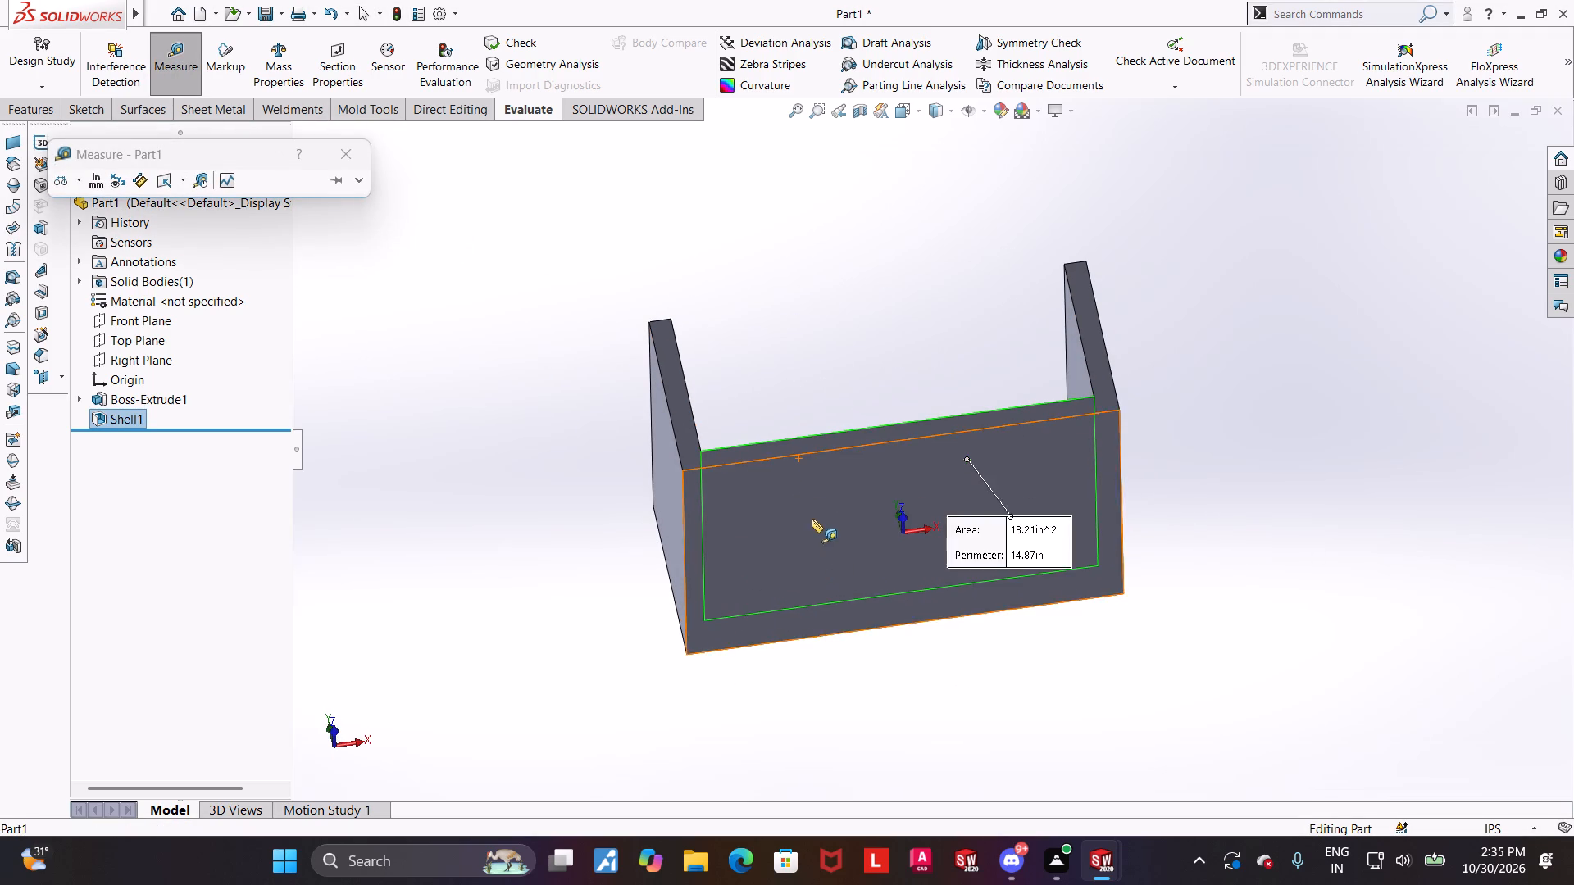
pyautogui.click(809, 501)
pyautogui.press('Escape')
pyautogui.moveTo(1169, 431); pyautogui.dragTo(1207, 581, button='middle')
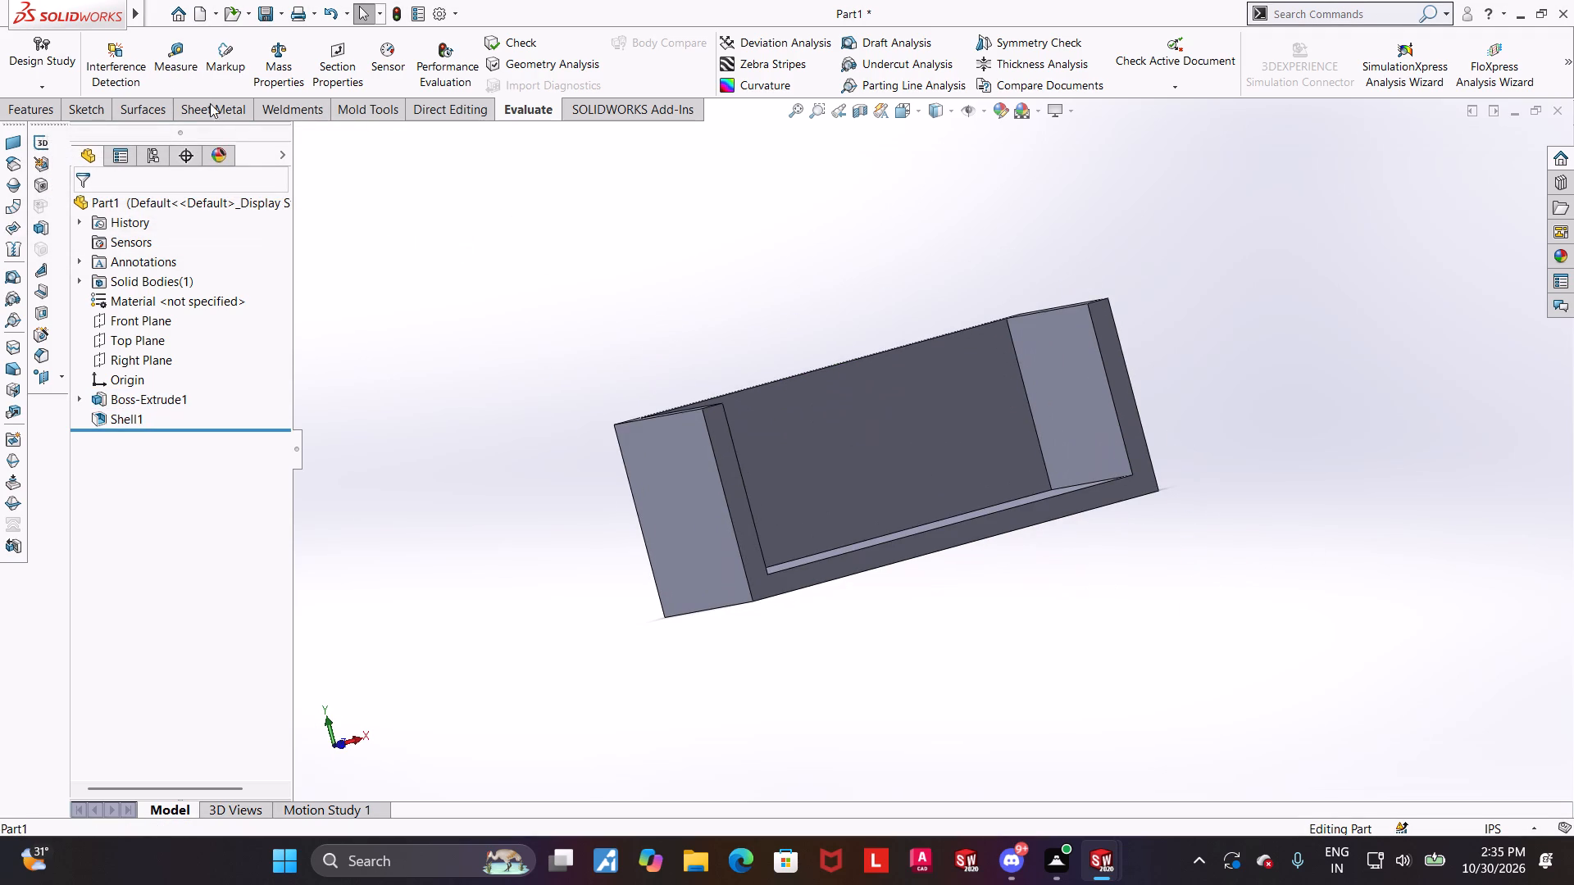
# Measure the thickness of the shelled block's two side walls, each between its outer and inner faces.
pyautogui.click(164, 75)
pyautogui.click(686, 475)
pyautogui.moveTo(787, 496); pyautogui.dragTo(696, 573, button='middle')
pyautogui.click(703, 492)
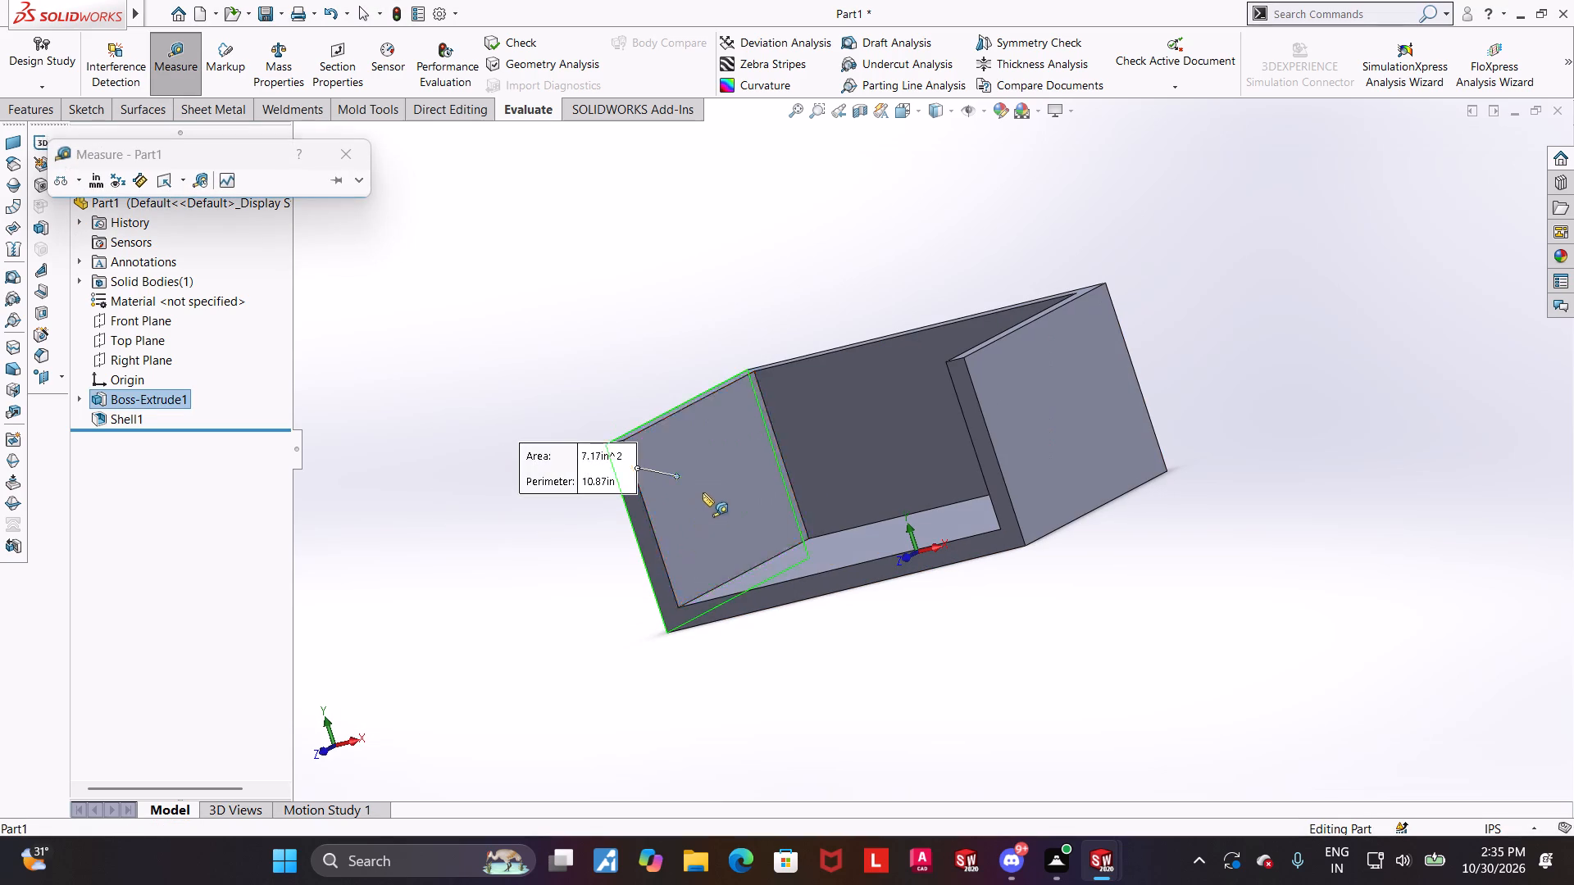
pyautogui.press('Escape')
pyautogui.click(176, 54)
pyautogui.click(1039, 402)
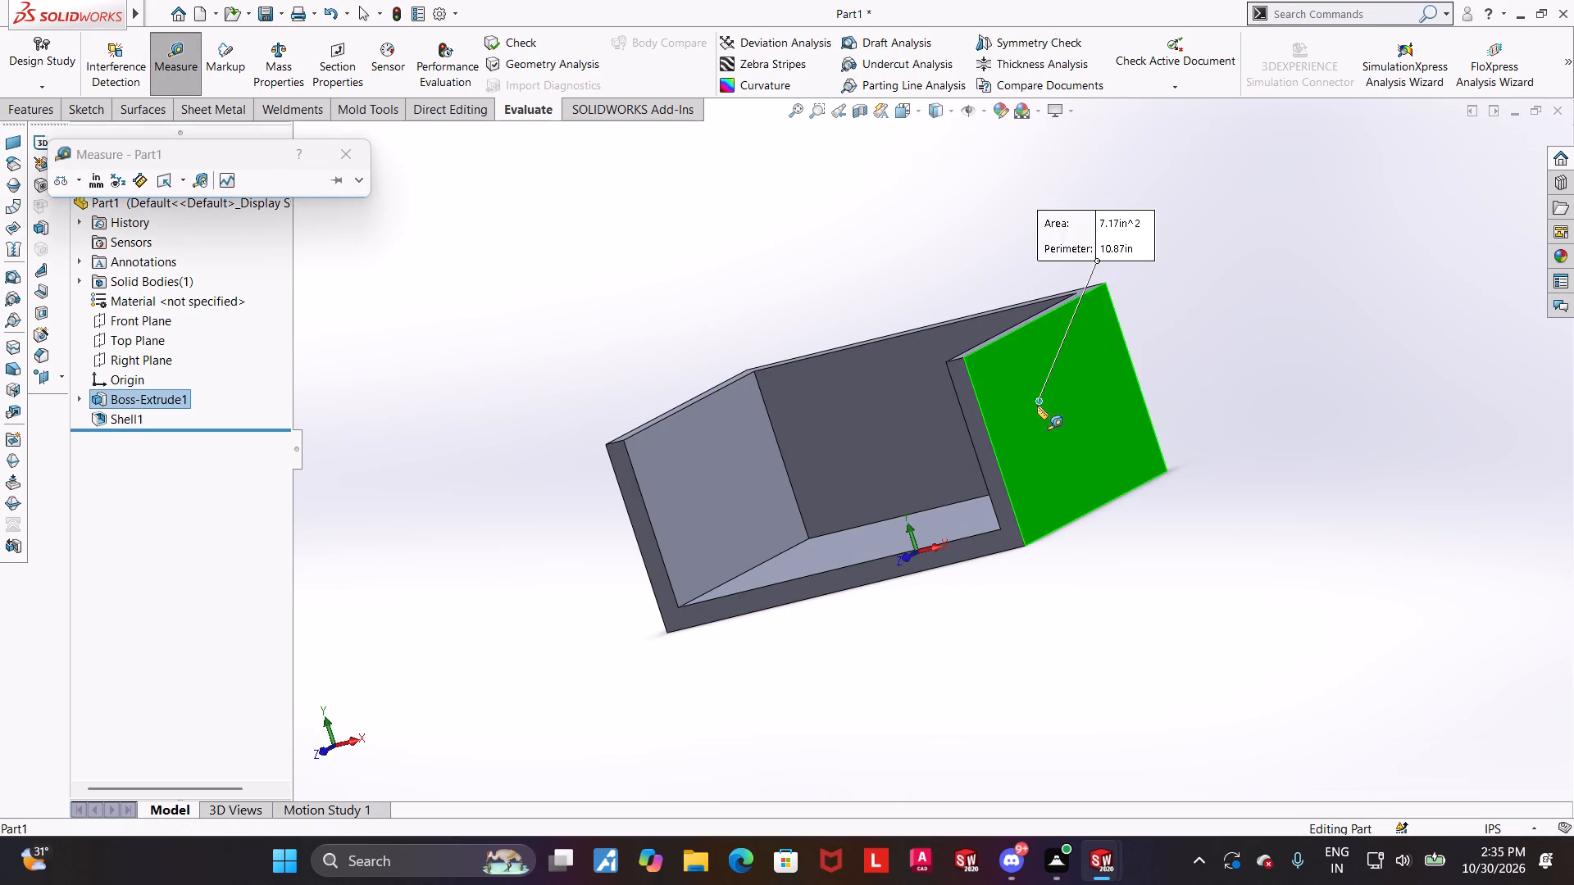
pyautogui.moveTo(1035, 411); pyautogui.dragTo(1206, 463, button='middle')
pyautogui.click(1004, 411)
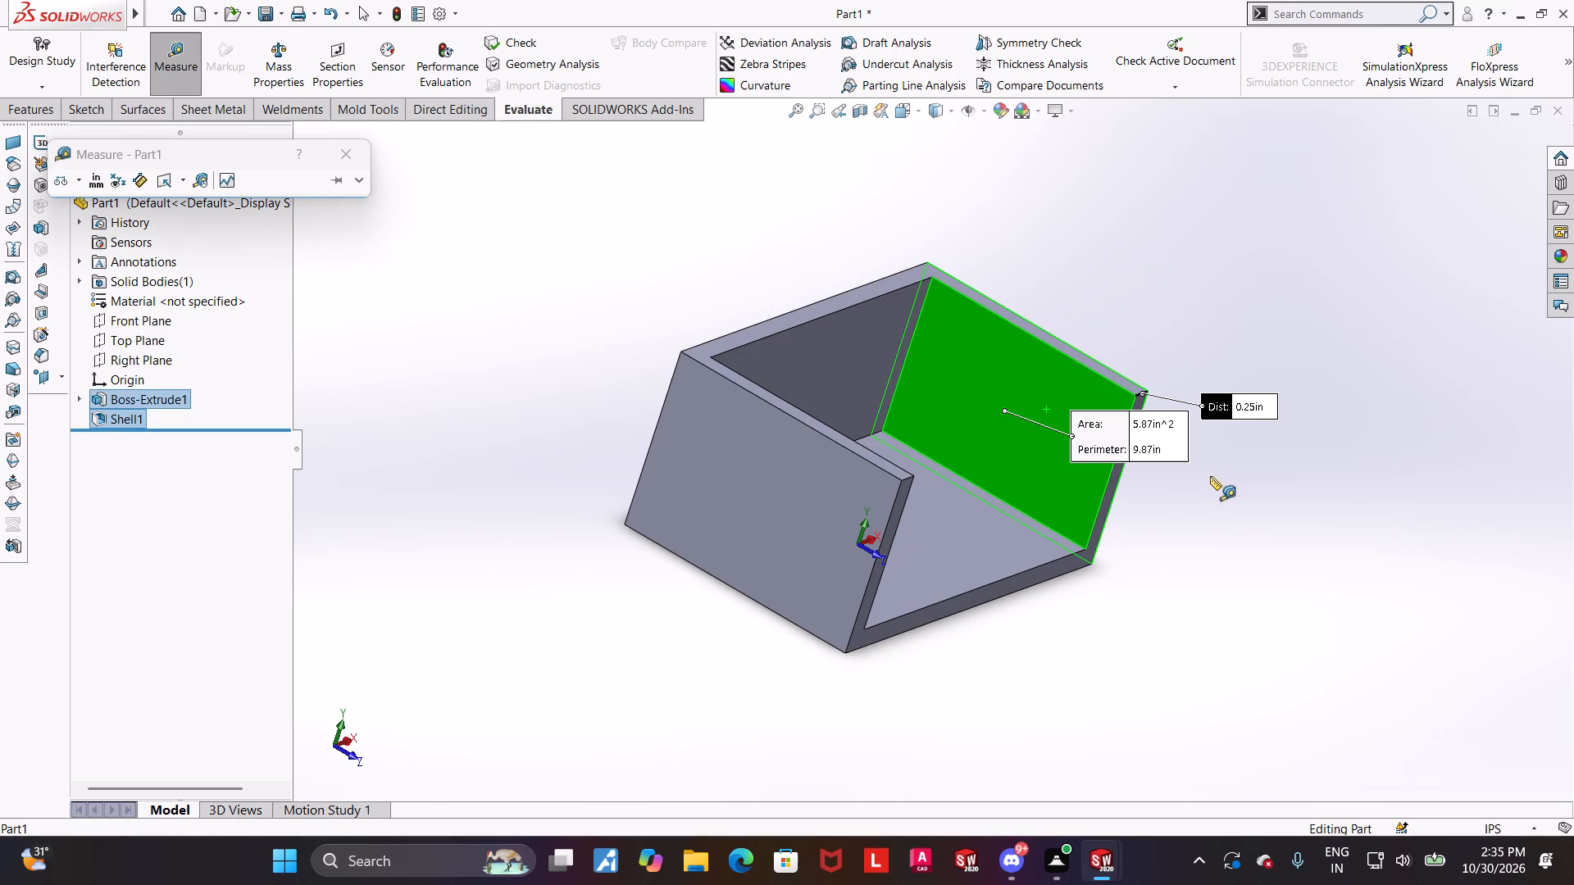
pyautogui.press('Escape')
# Start a sketch on the outer face of the block's left side wall and view it normal to the face.
pyautogui.moveTo(1033, 465); pyautogui.dragTo(868, 469, button='middle')
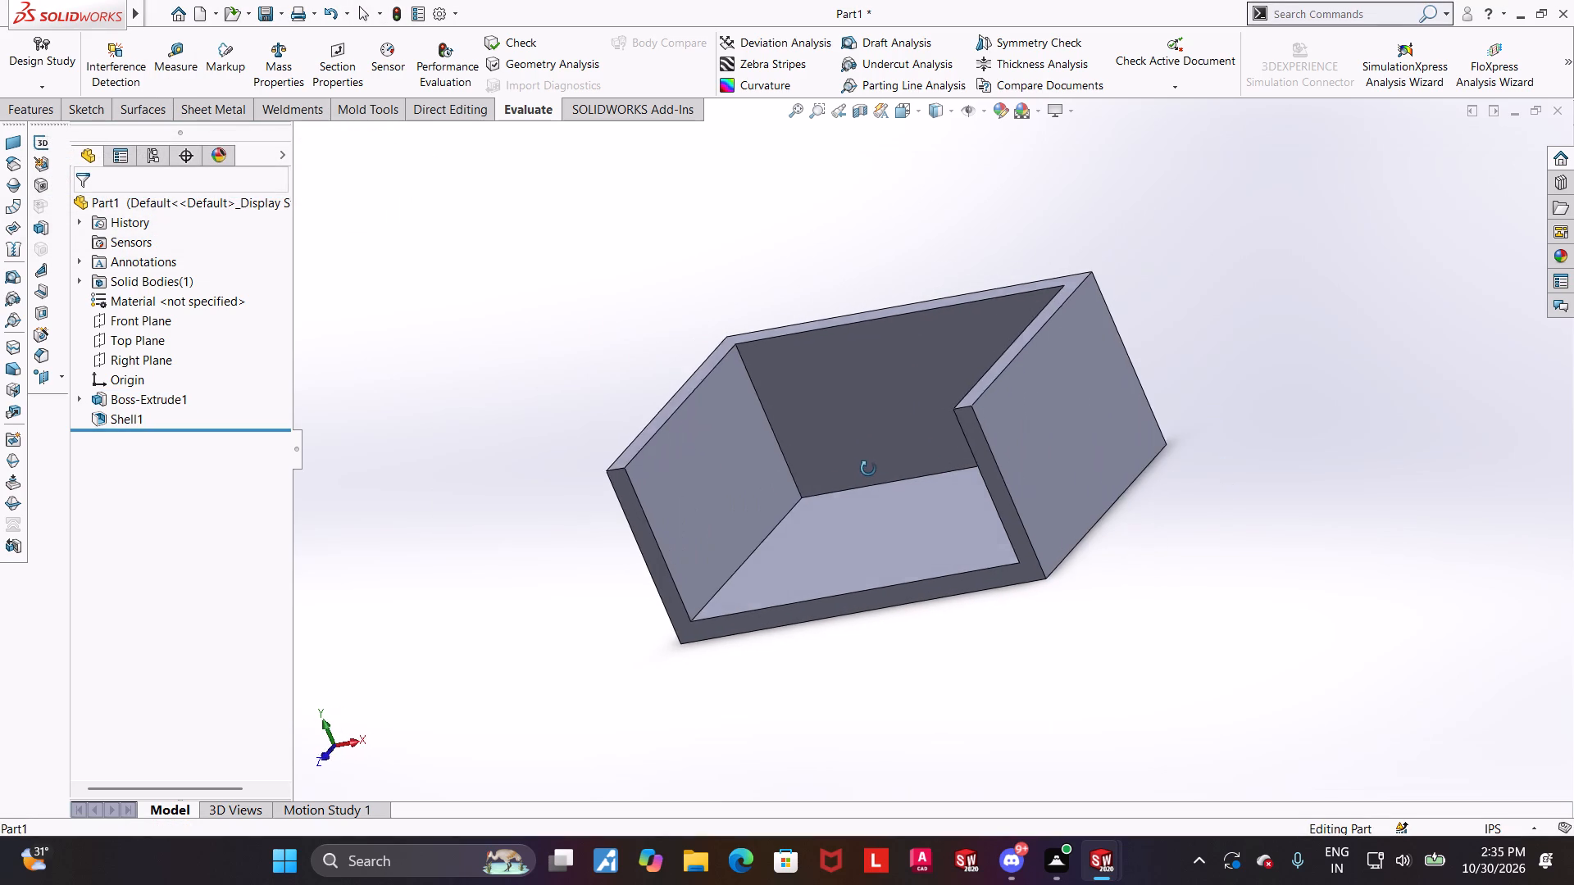
pyautogui.moveTo(868, 469); pyautogui.dragTo(970, 347, button='middle')
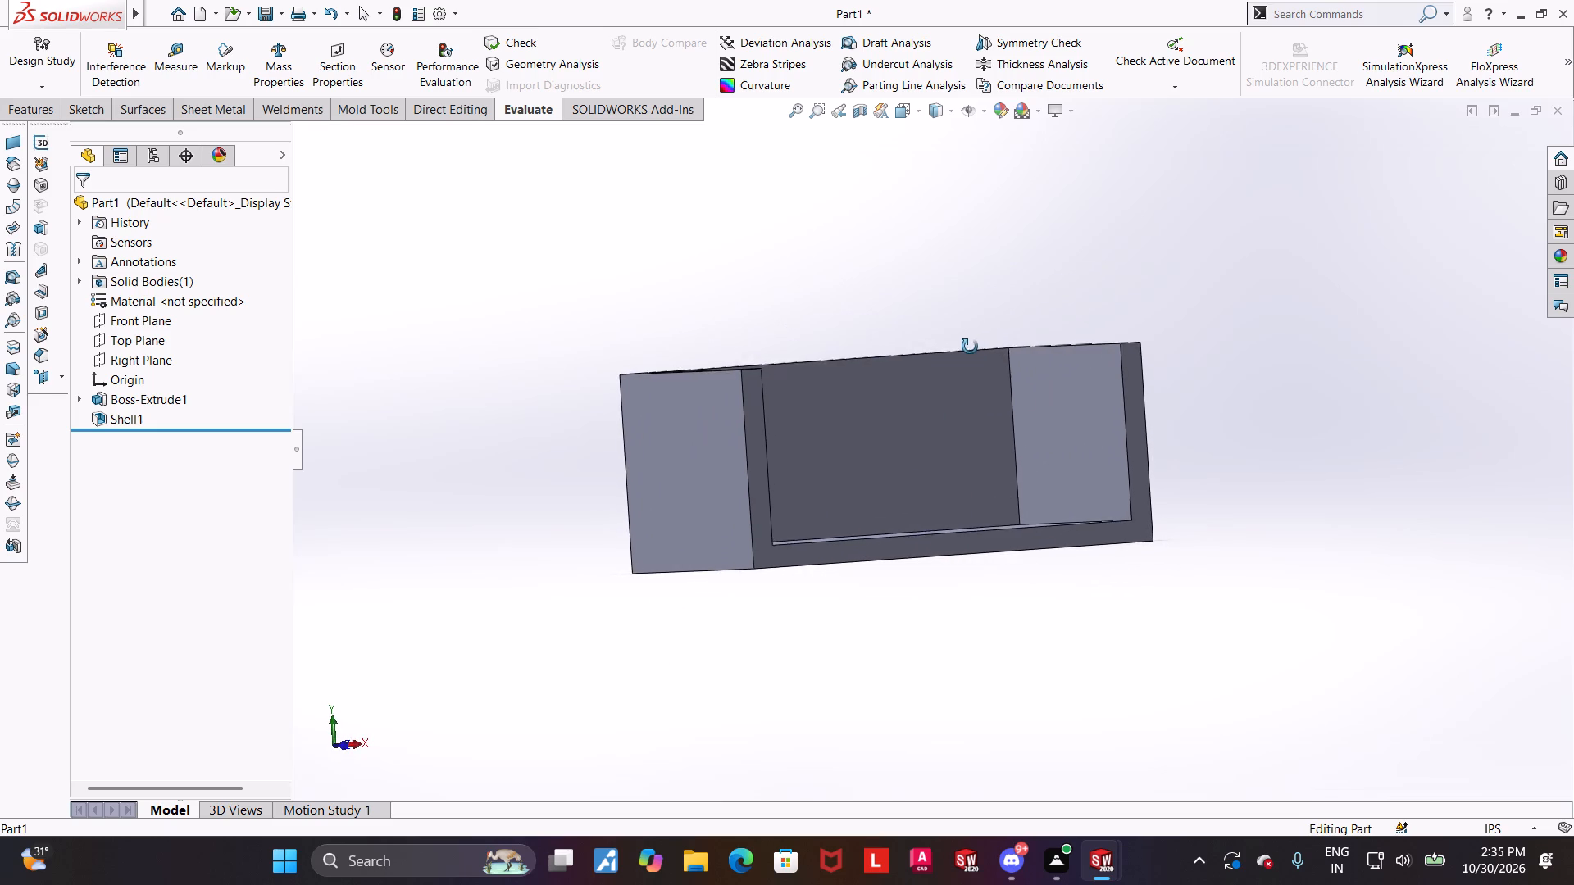
pyautogui.moveTo(970, 347); pyautogui.dragTo(1141, 366, button='middle')
pyautogui.scroll(1, 997, 312)
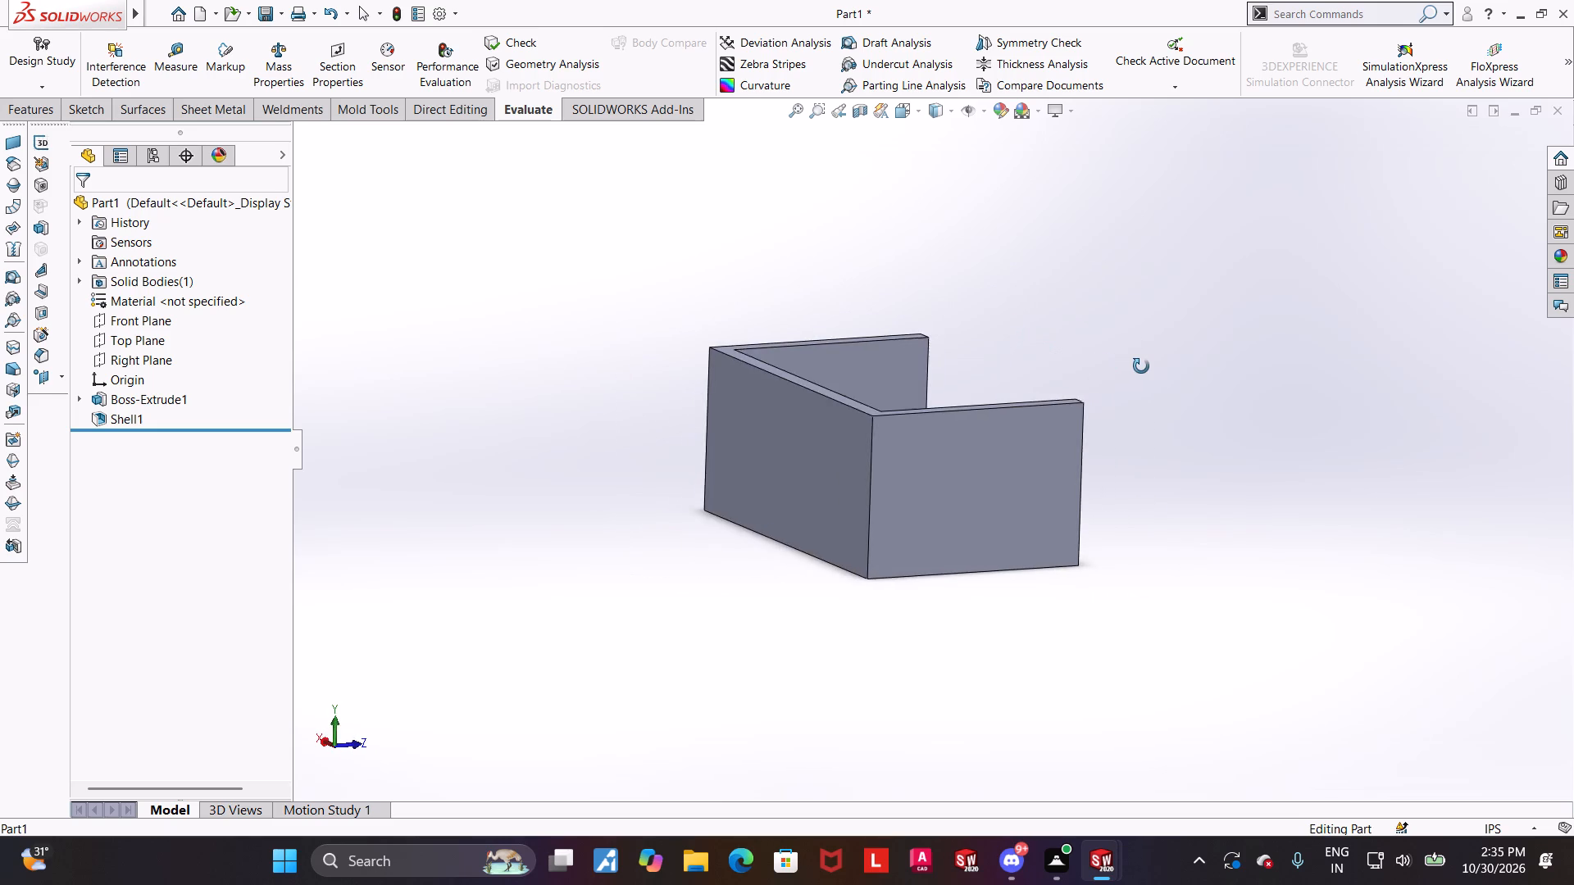
pyautogui.moveTo(1141, 366); pyautogui.dragTo(1113, 383, button='middle')
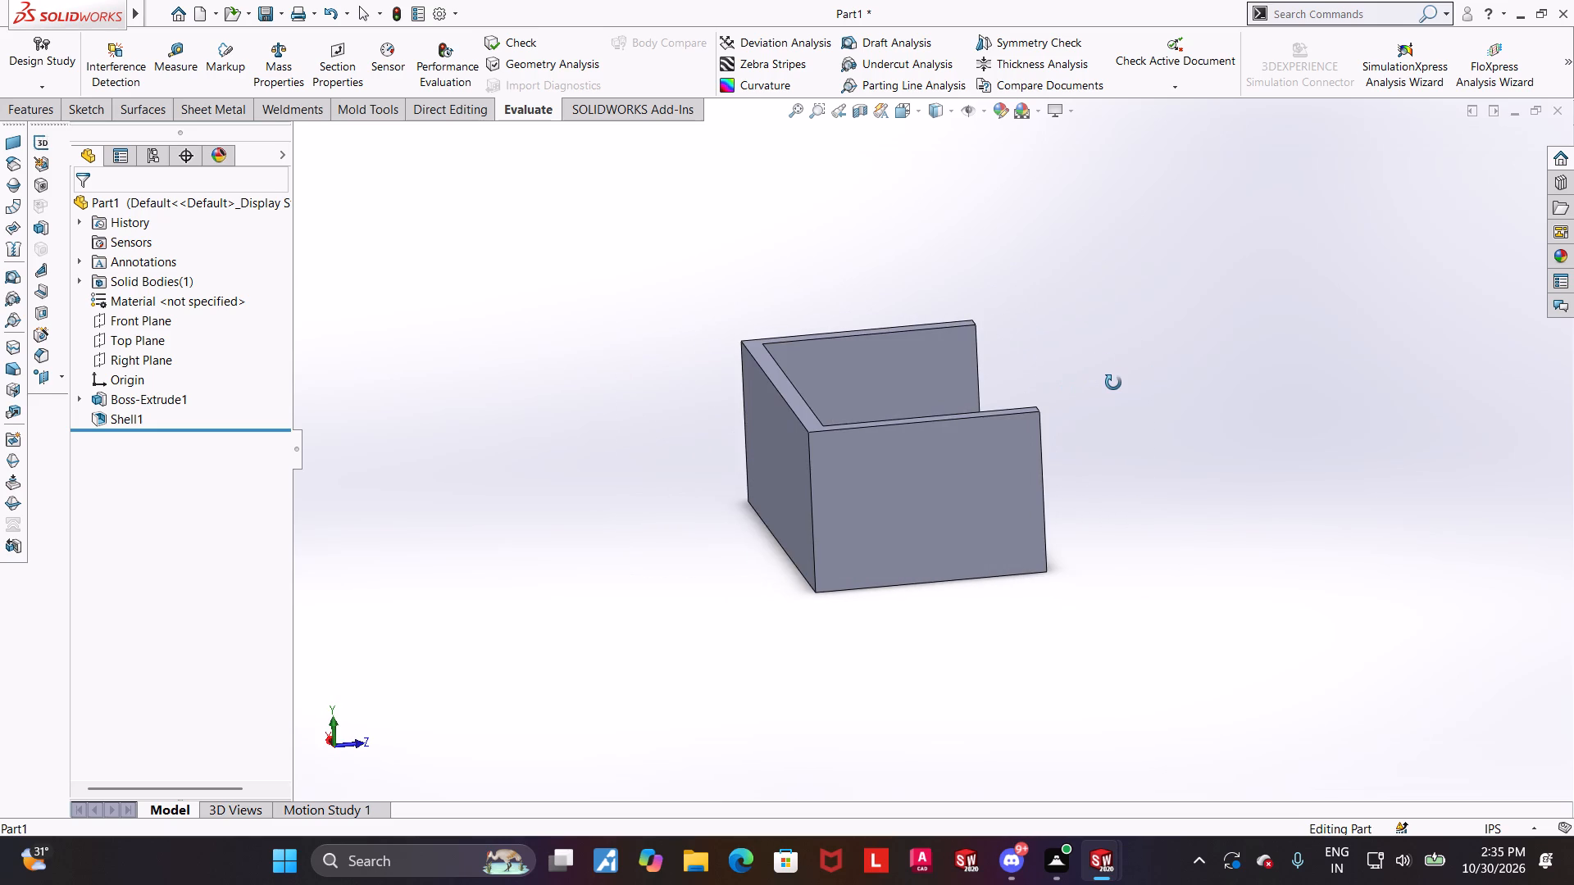
pyautogui.moveTo(1113, 383); pyautogui.dragTo(1128, 383, button='middle')
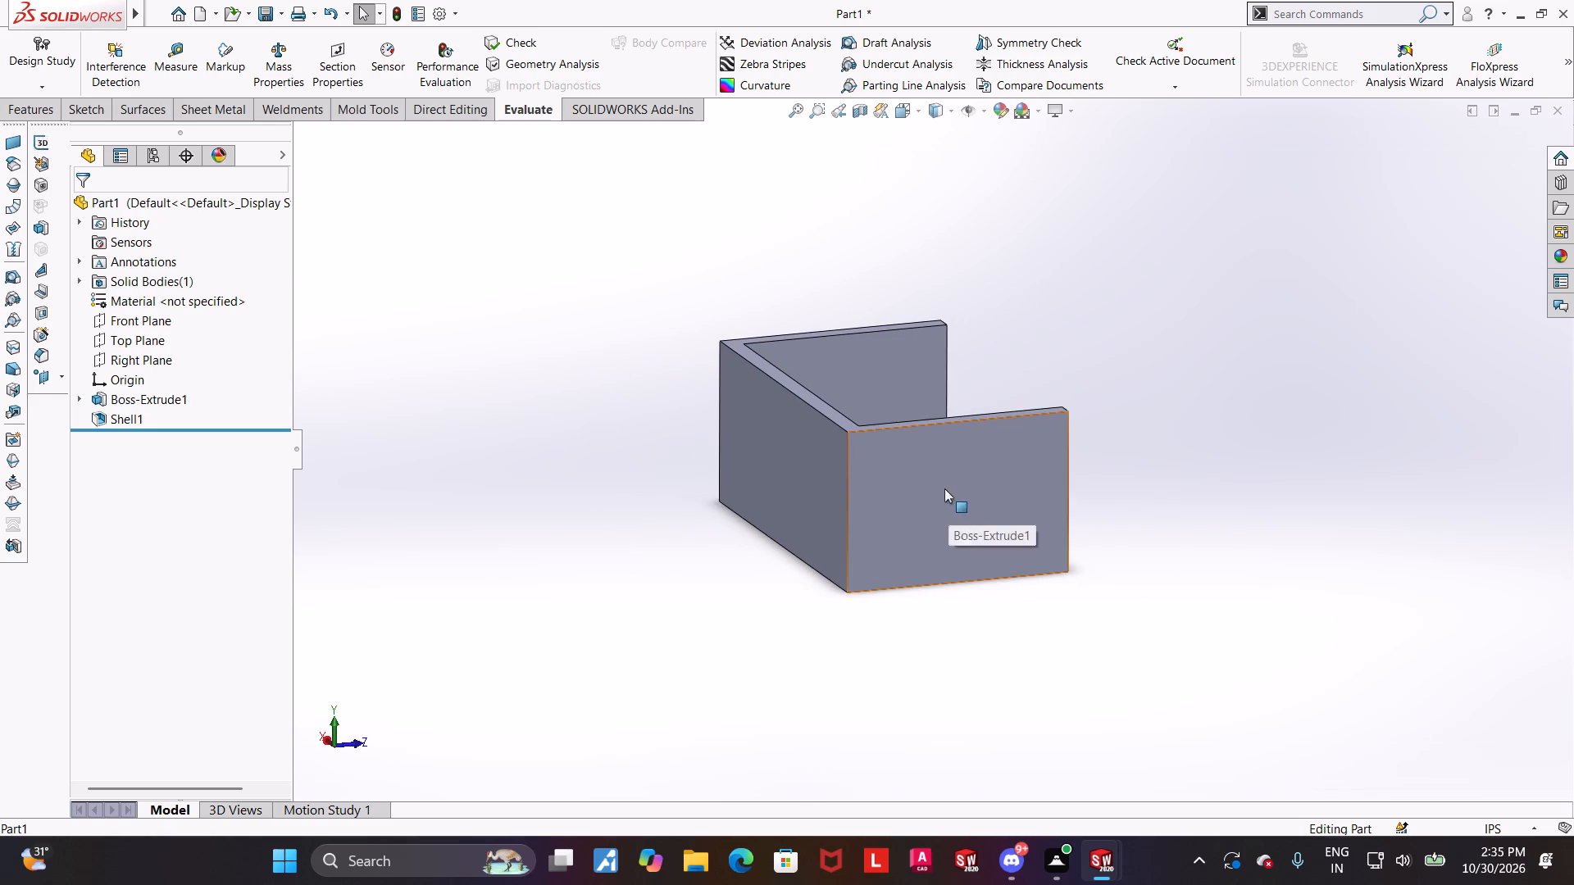
pyautogui.click(944, 488)
pyautogui.click(1012, 438)
pyautogui.click(148, 440)
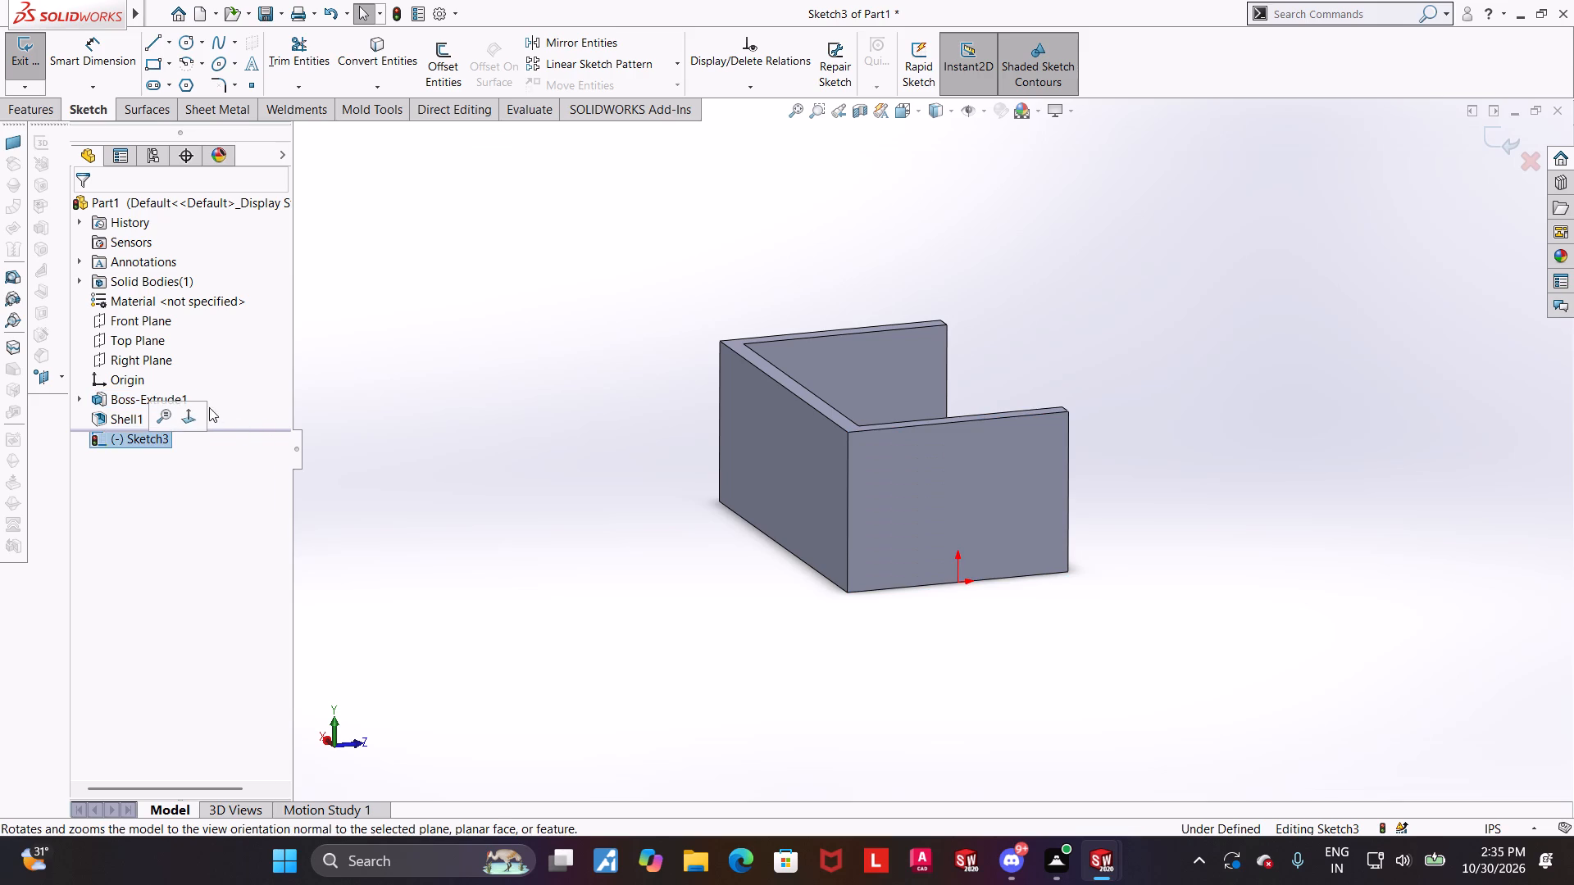
pyautogui.click(183, 411)
pyautogui.scroll(4, 573, 545)
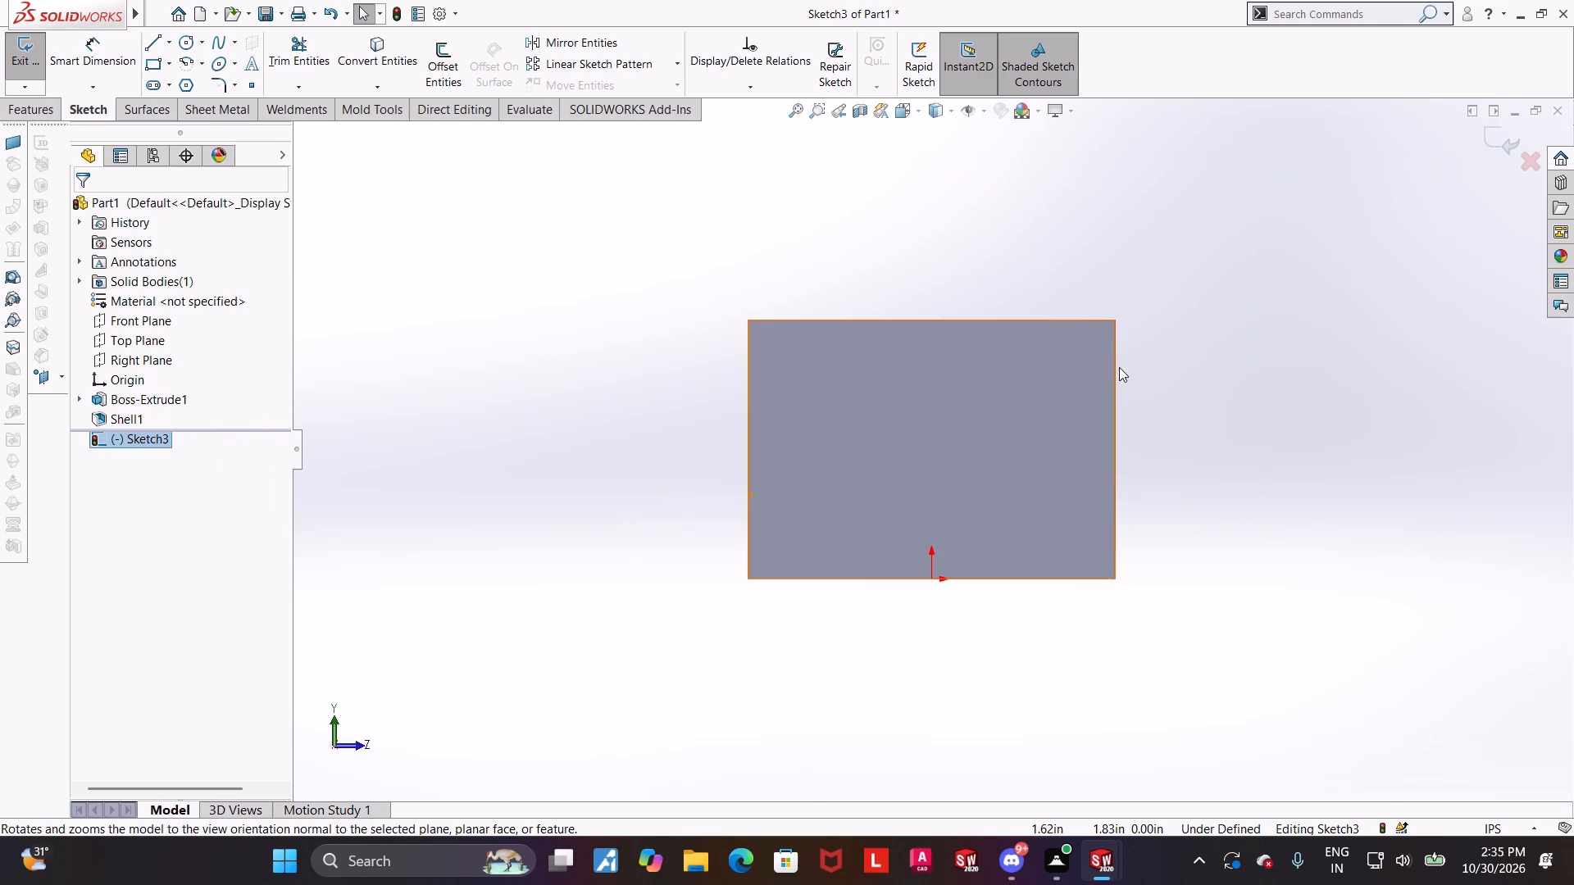
pyautogui.scroll(1, 1119, 367)
pyautogui.scroll(-1, 1119, 367)
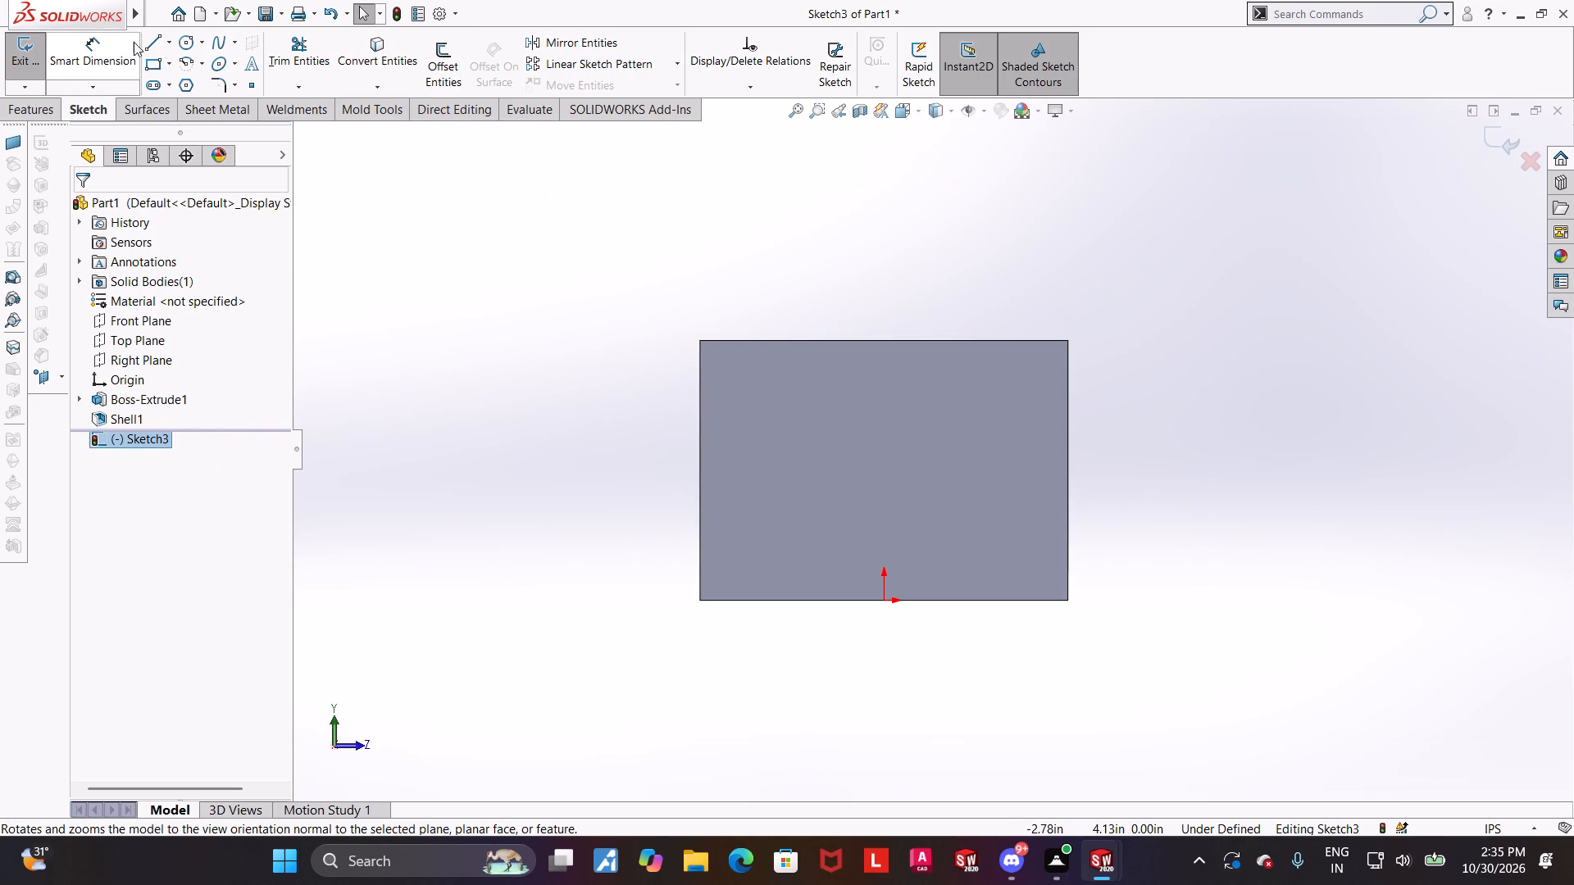
# Sketch a closed four-sided profile at the face's upper front corner, about 2.69 in along the top and 0.91 in along the bottom, with a sloped rear line.
pyautogui.click(146, 42)
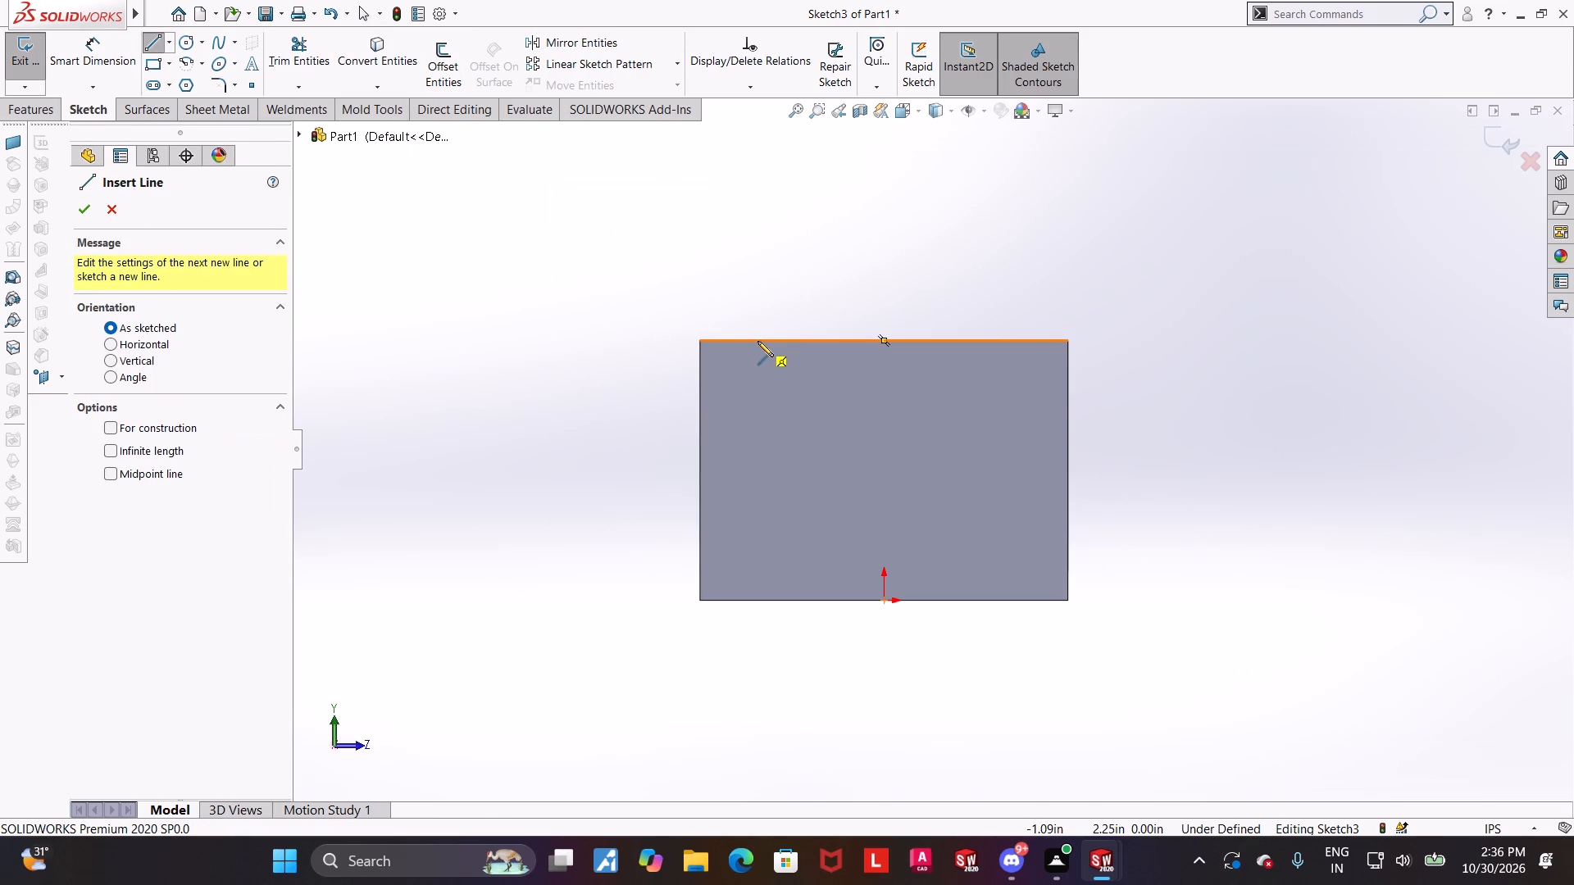
pyautogui.click(757, 341)
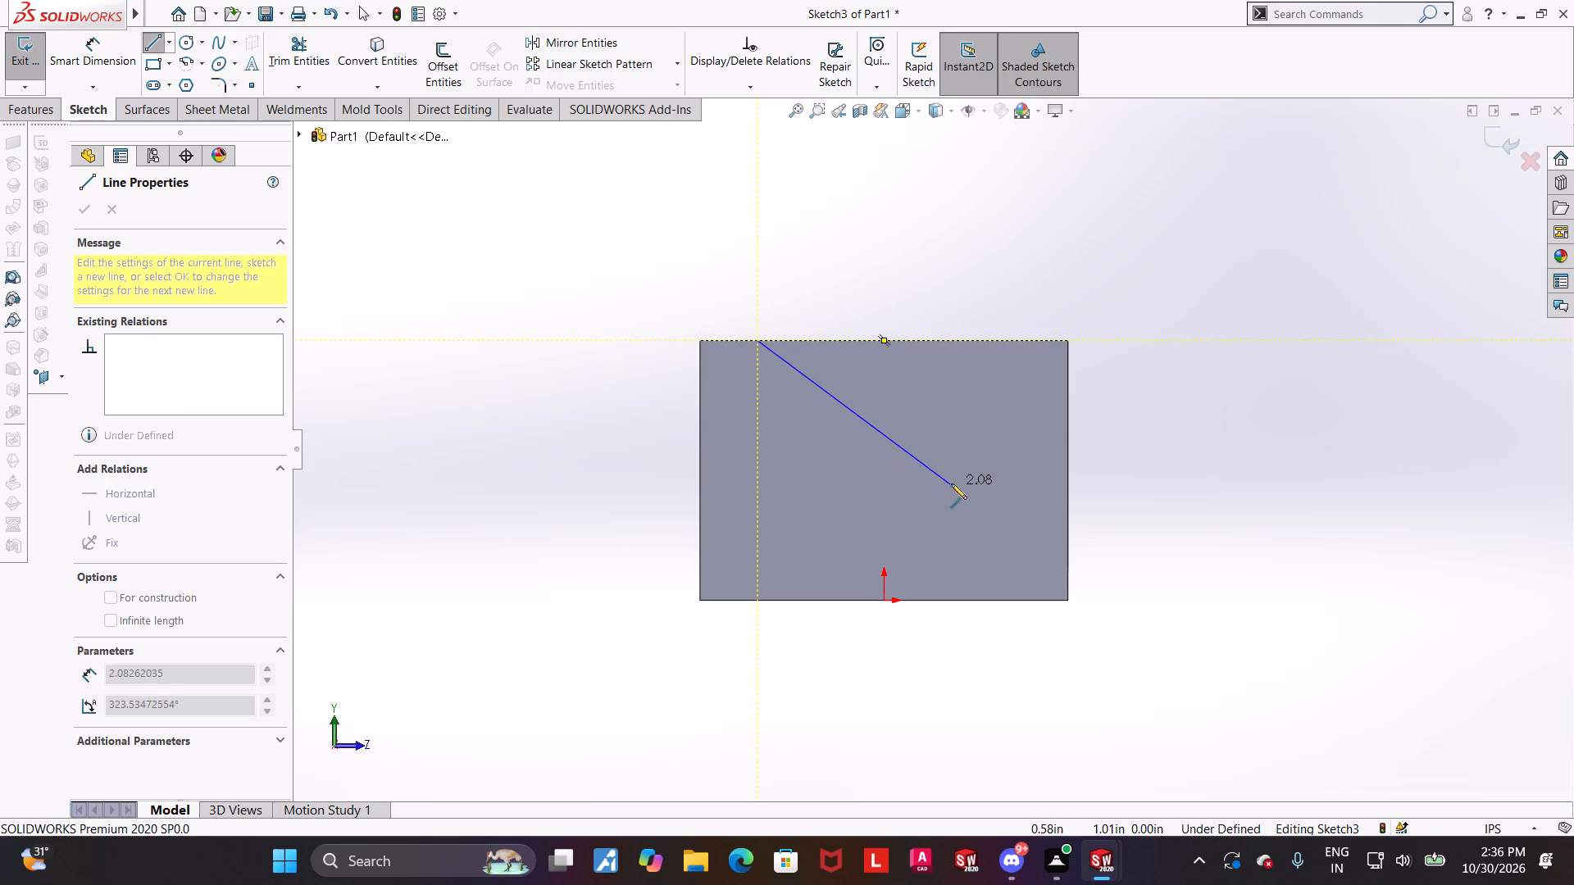
pyautogui.click(963, 483)
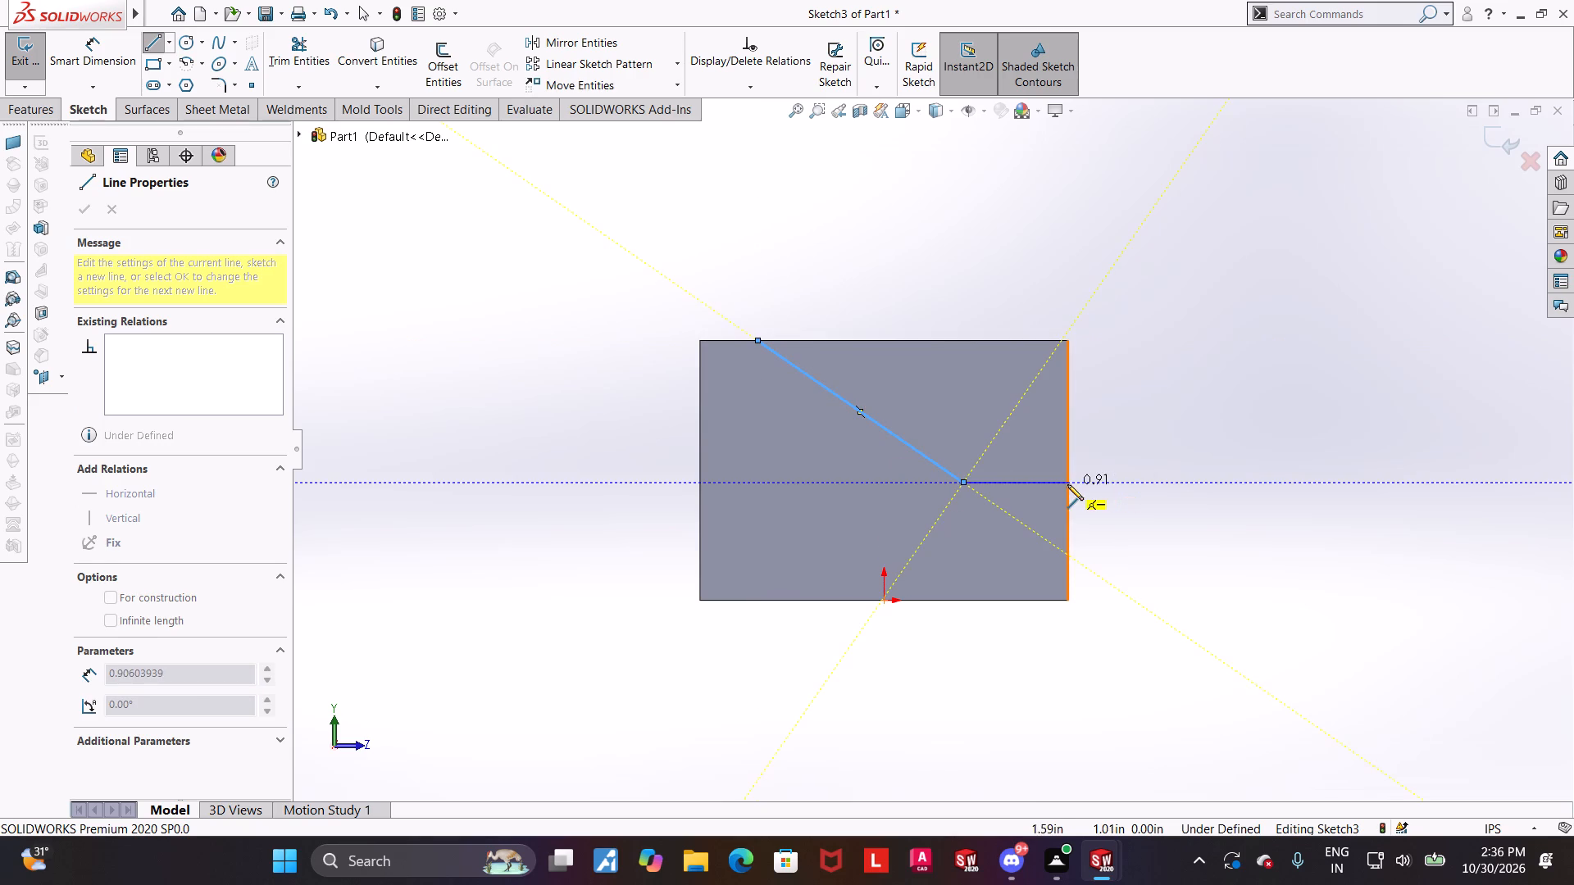
pyautogui.click(1067, 484)
pyautogui.click(1067, 342)
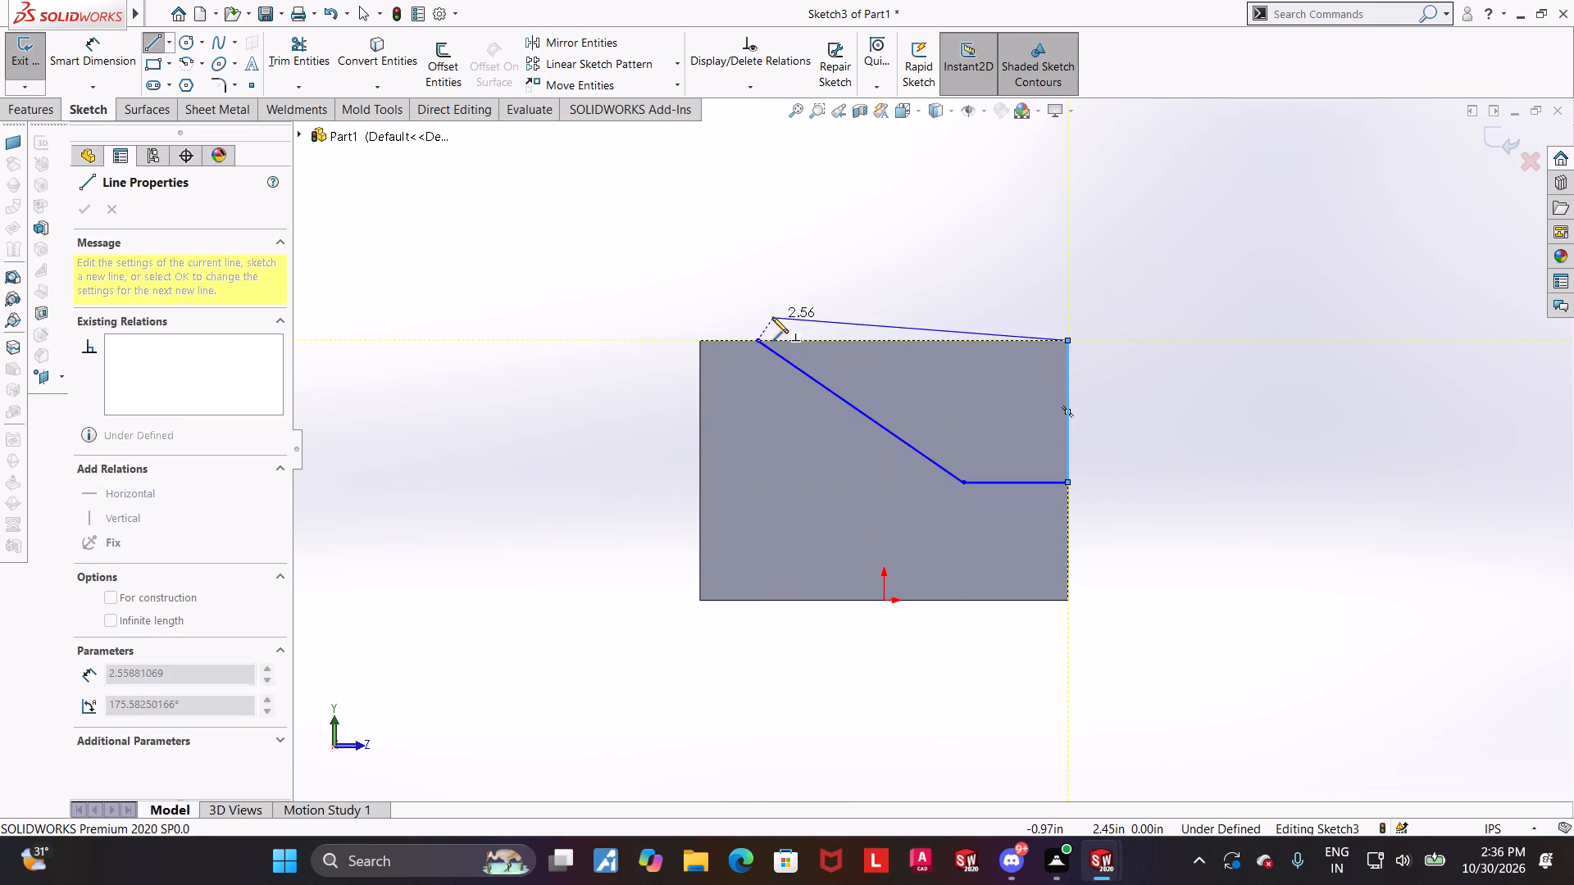
pyautogui.click(757, 338)
pyautogui.press('Escape')
pyautogui.press('Escape')
pyautogui.press('Escape')
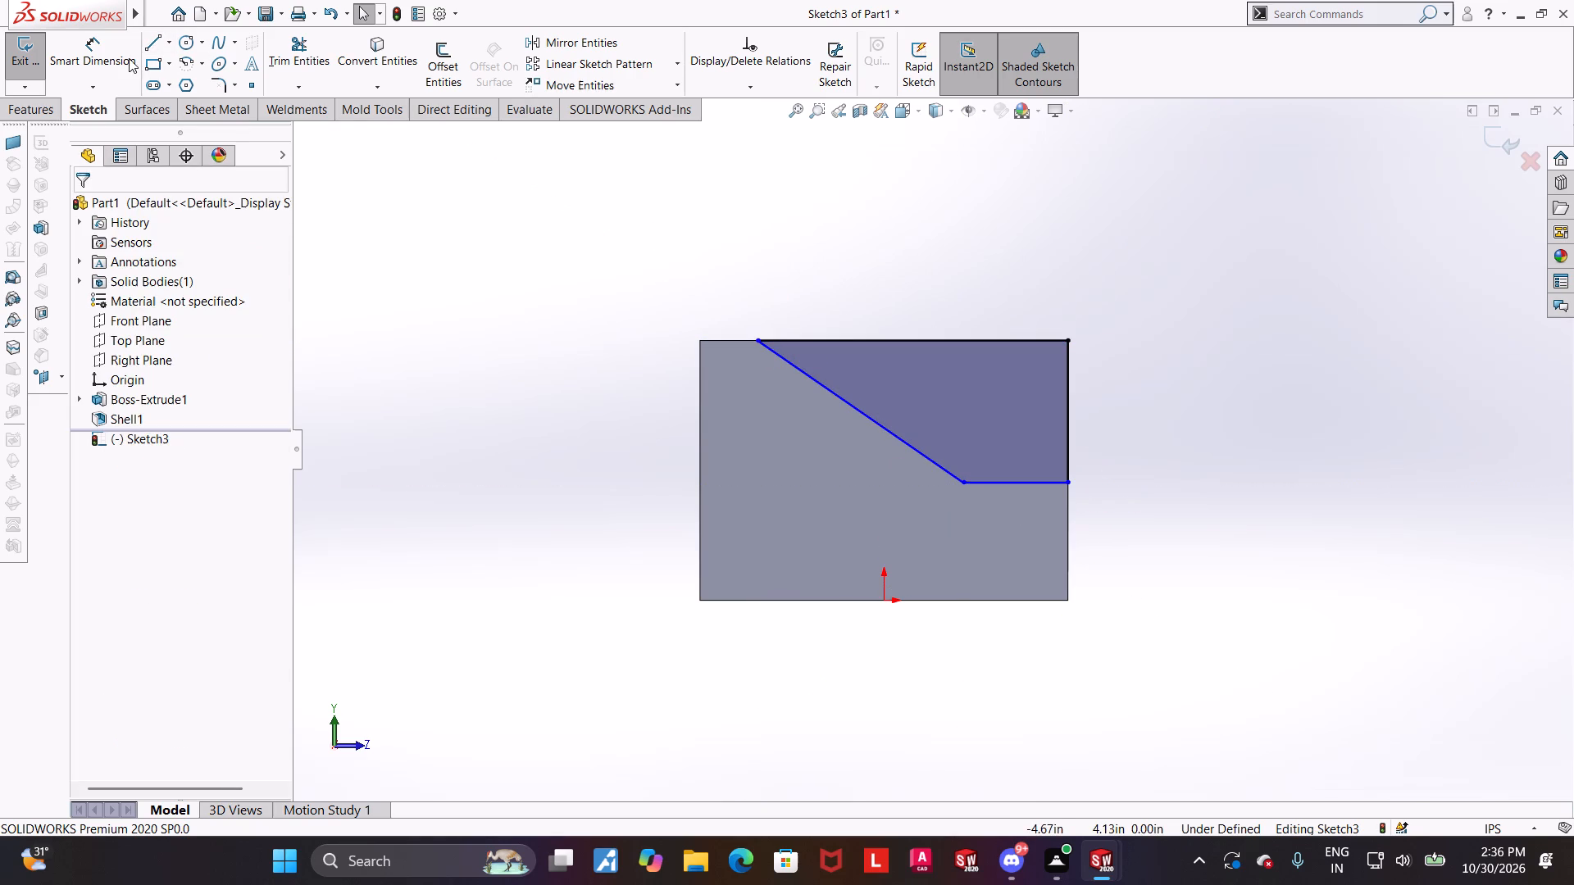
# Dimension the profile's lower horizontal line at 1.125 in above the block's bottom edge.
pyautogui.click(125, 57)
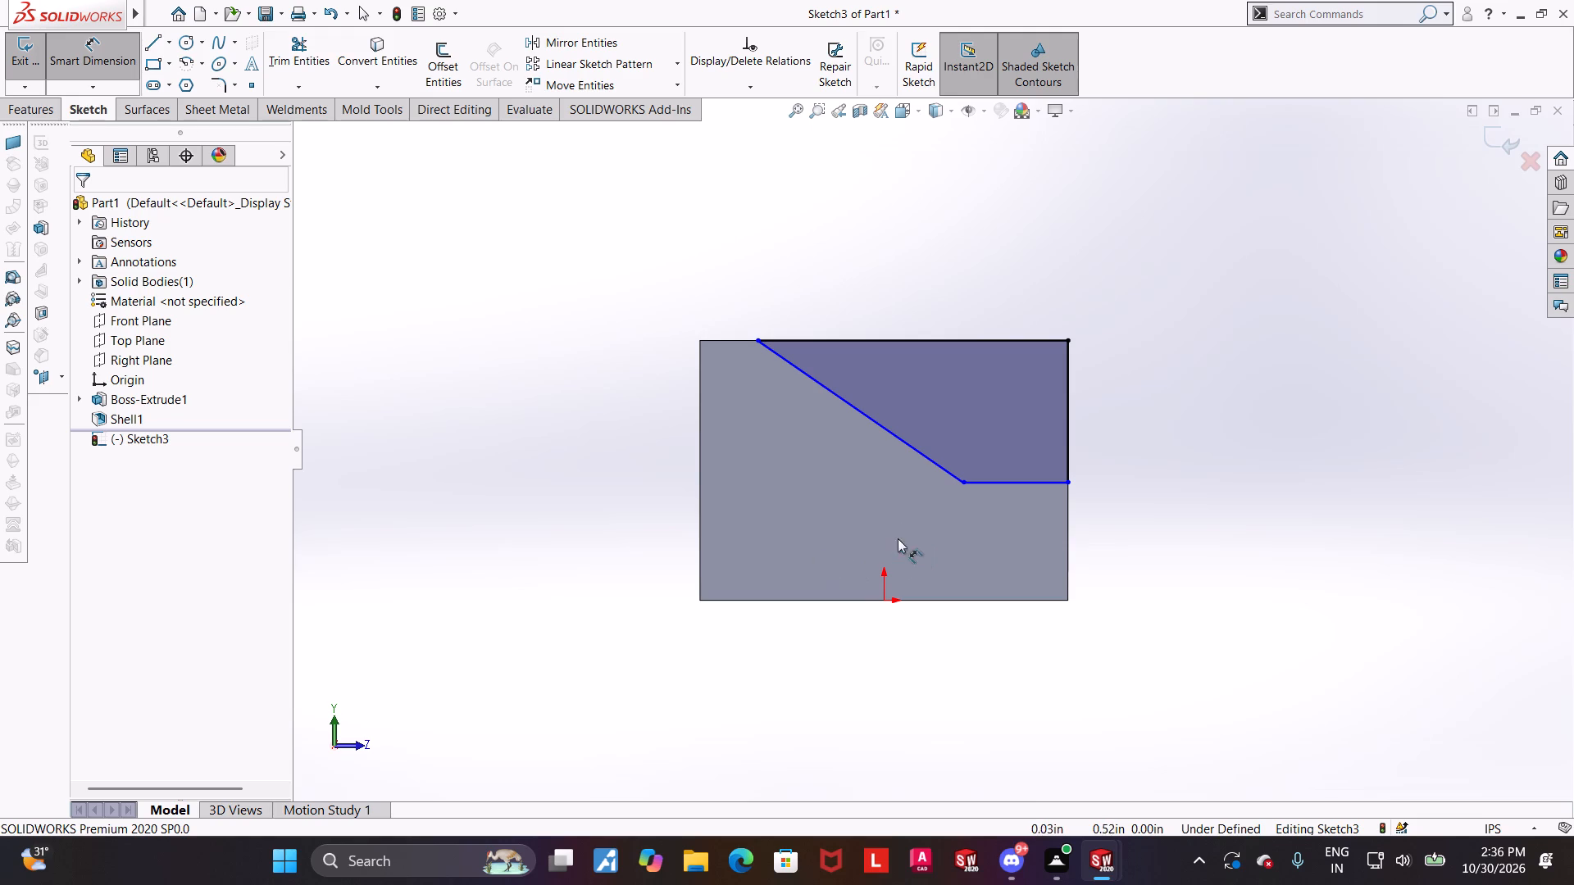
pyautogui.click(999, 480)
pyautogui.click(1018, 599)
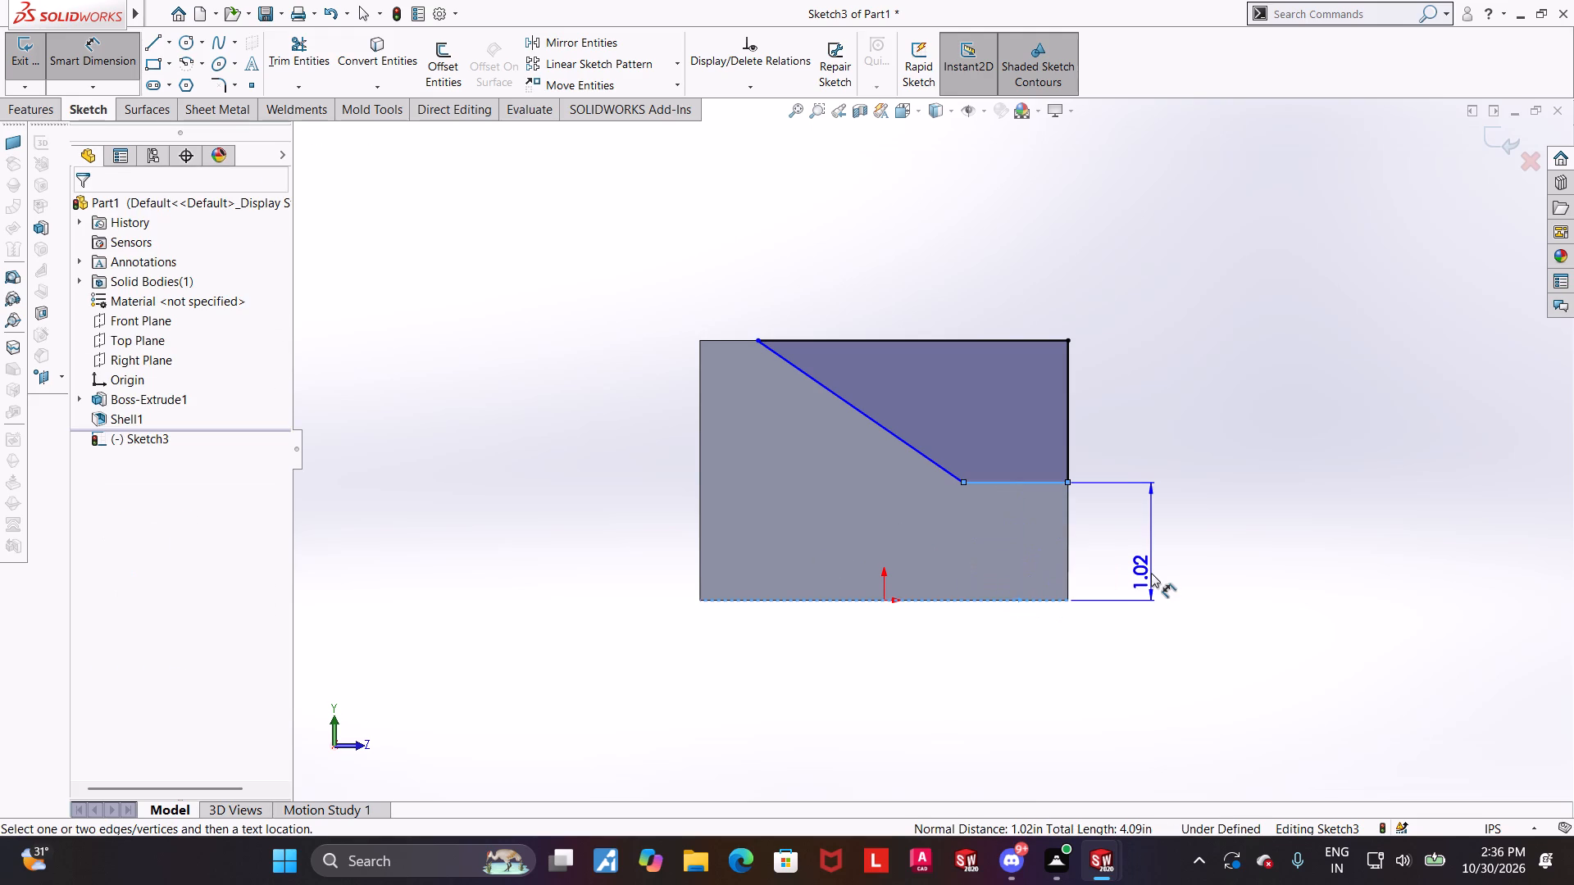
pyautogui.click(1155, 574)
pyautogui.write('1.12')
pyautogui.press('5')
pyautogui.press('Return')
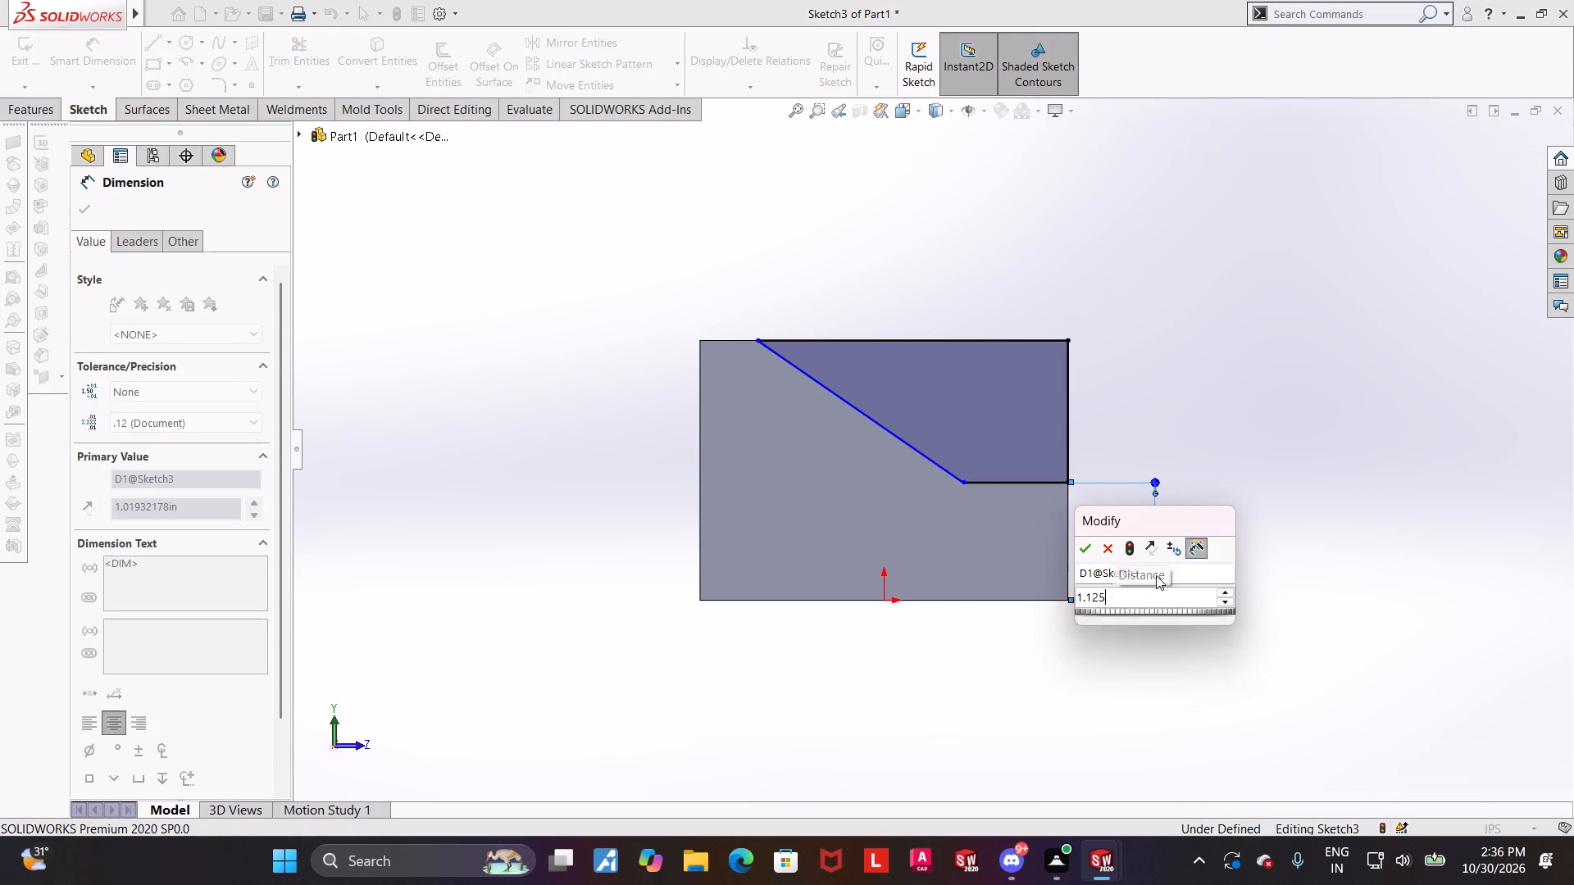
pyautogui.press('Escape')
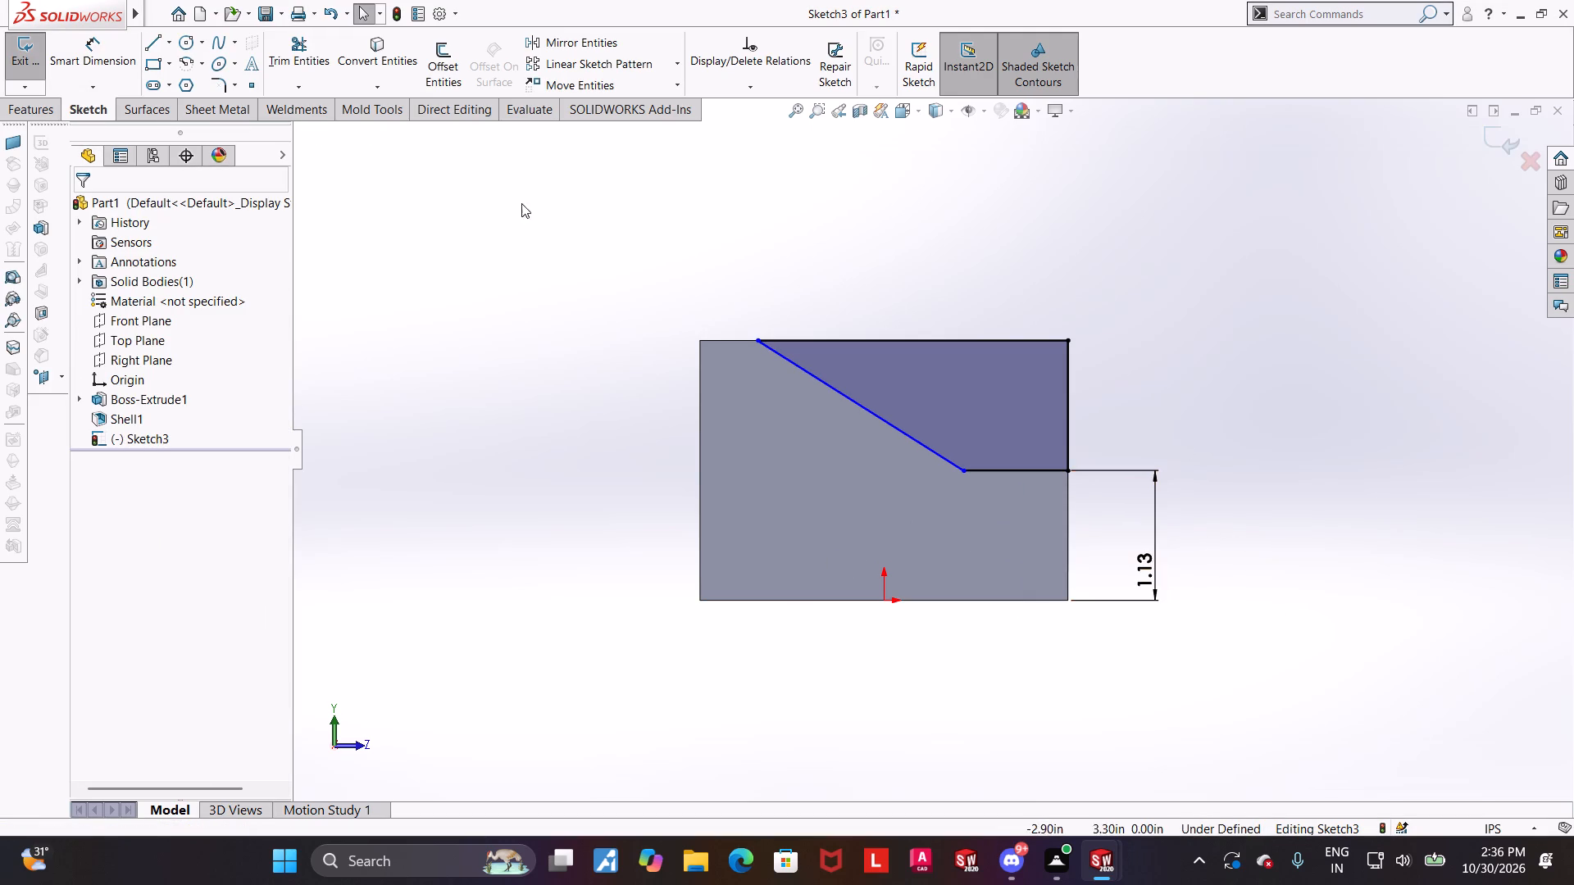
# Dimension the sloped line's upper endpoint at 2.935 in from the profile's vertical front line.
pyautogui.click(78, 46)
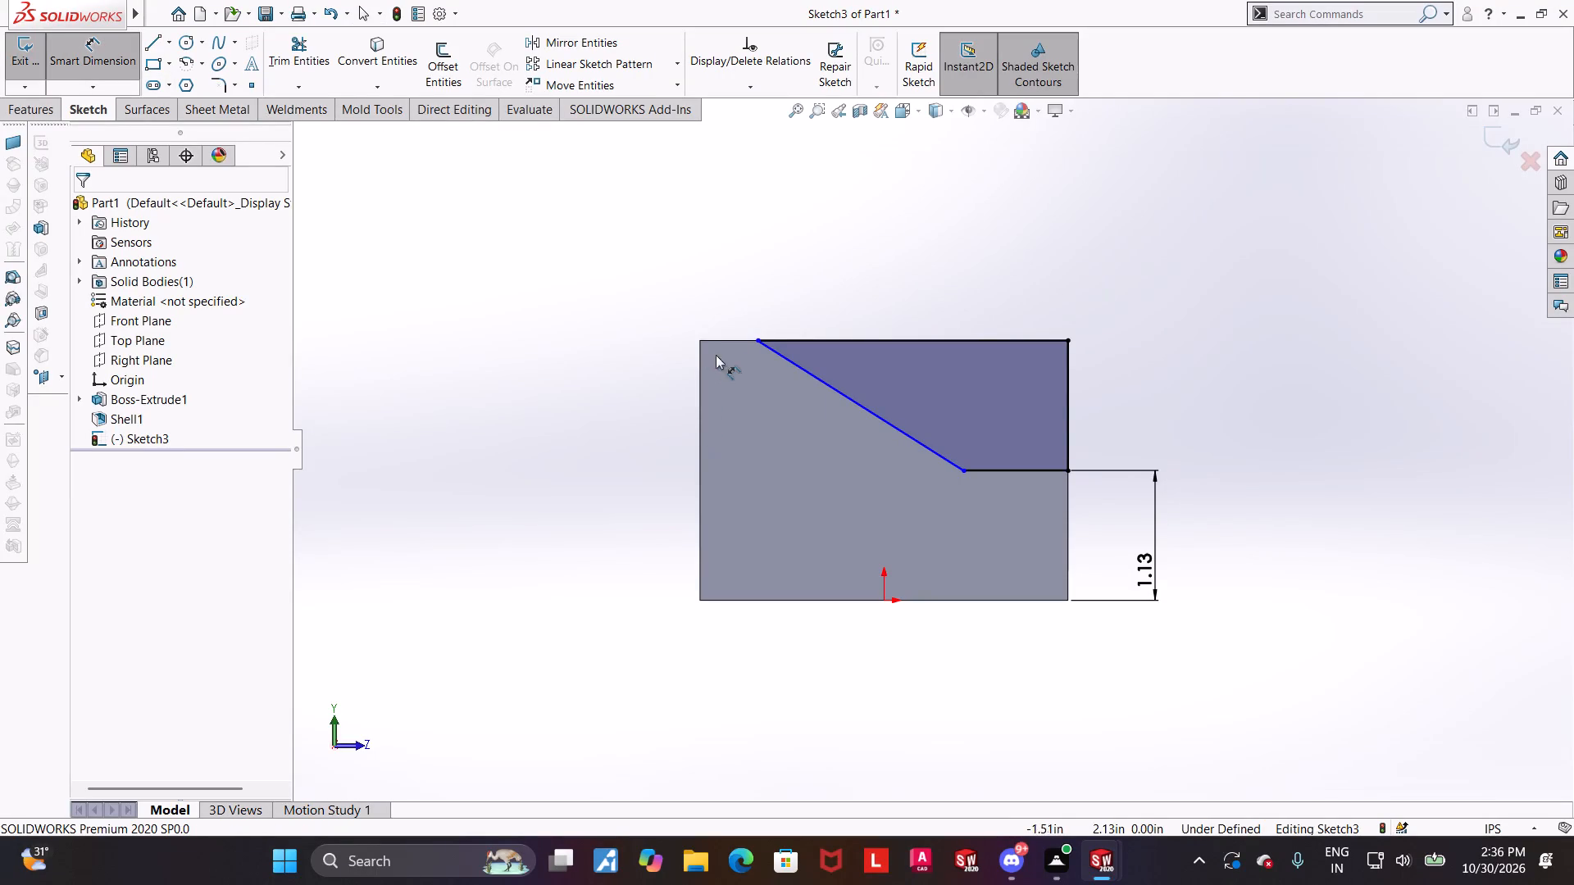
pyautogui.click(758, 338)
pyautogui.click(1068, 380)
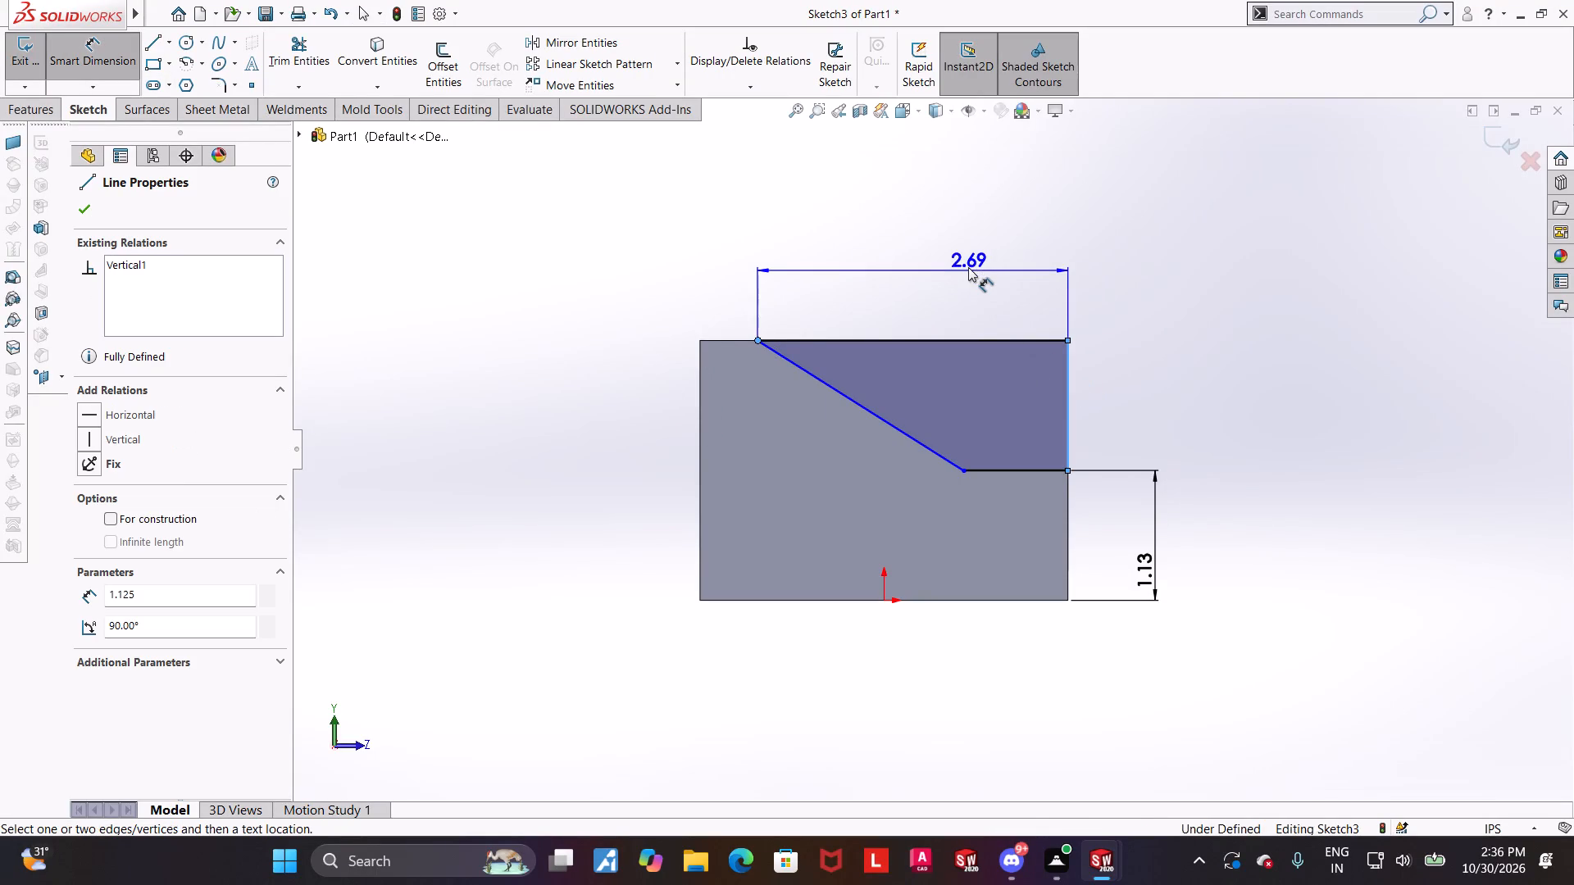
pyautogui.click(967, 265)
pyautogui.write('2.9')
pyautogui.write('35')
pyautogui.press('Return')
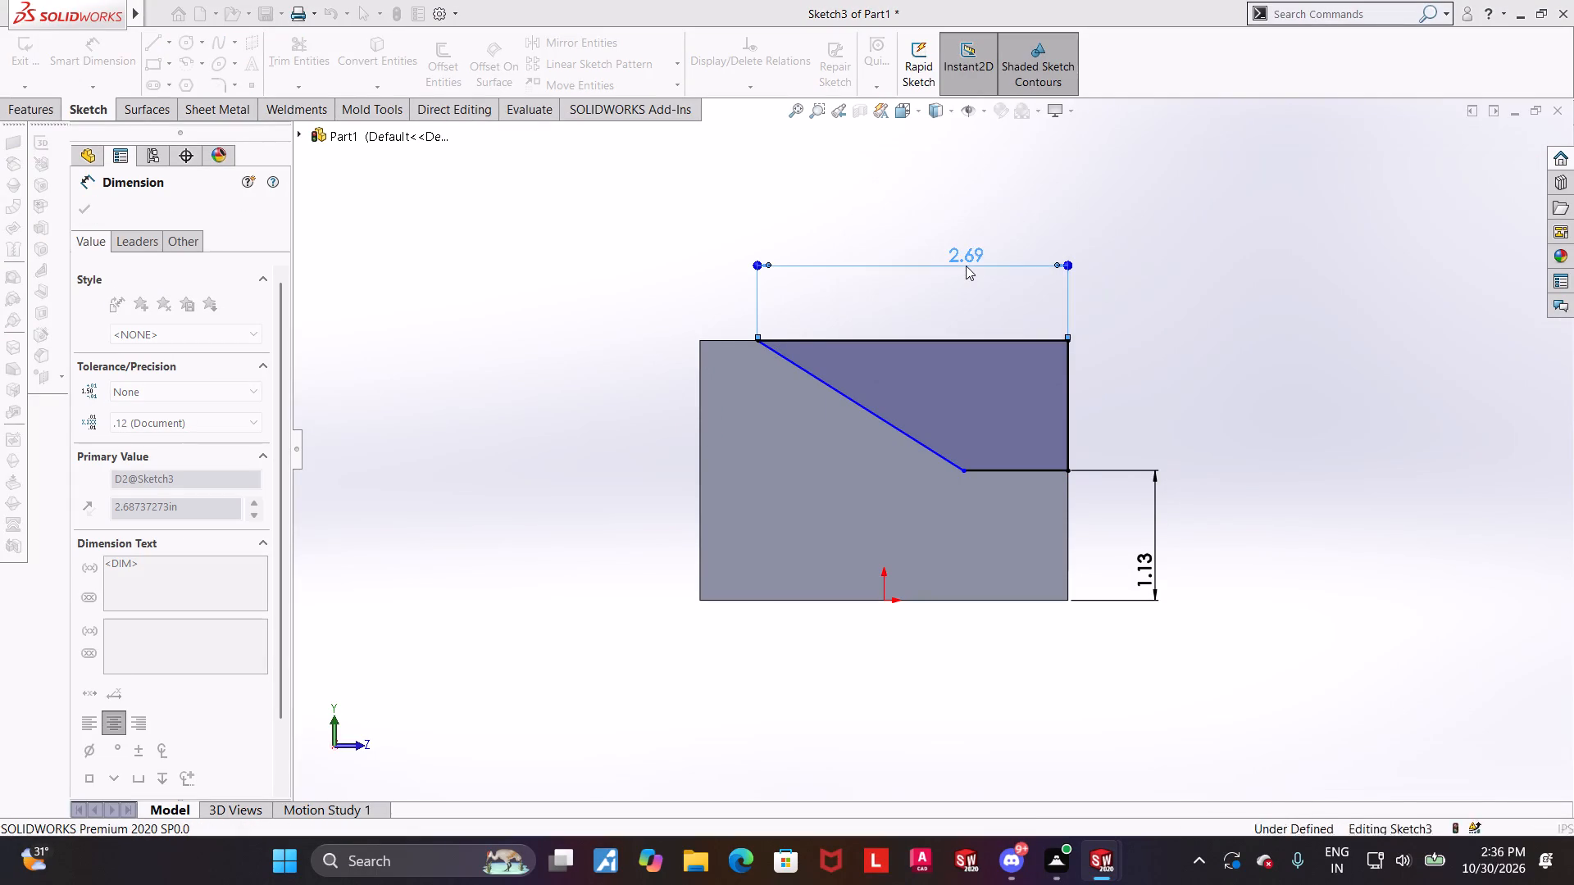
pyautogui.press('Escape')
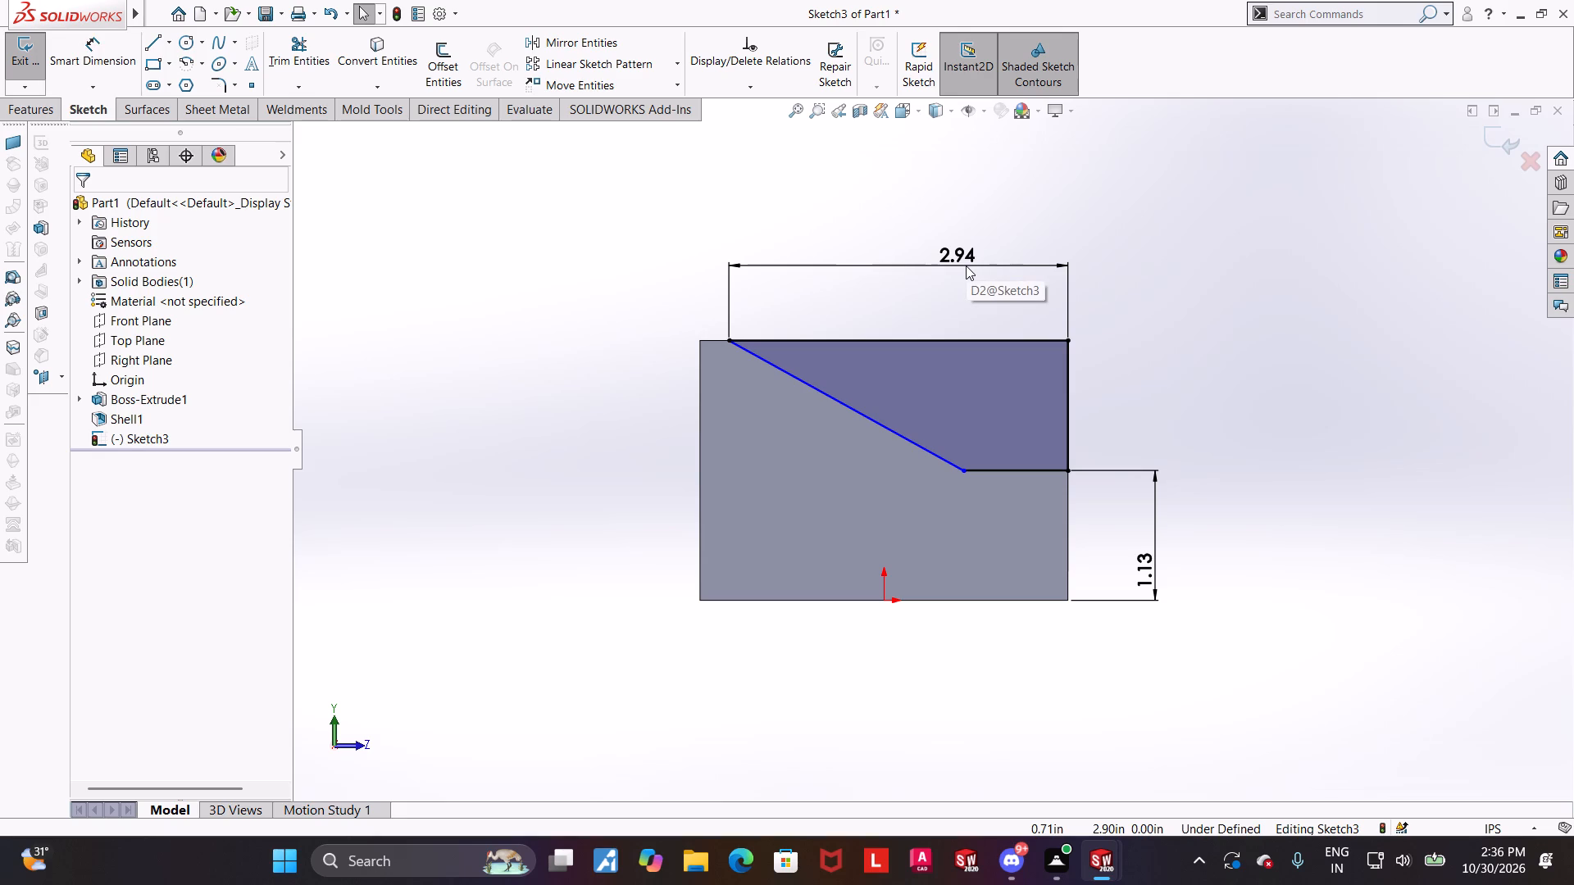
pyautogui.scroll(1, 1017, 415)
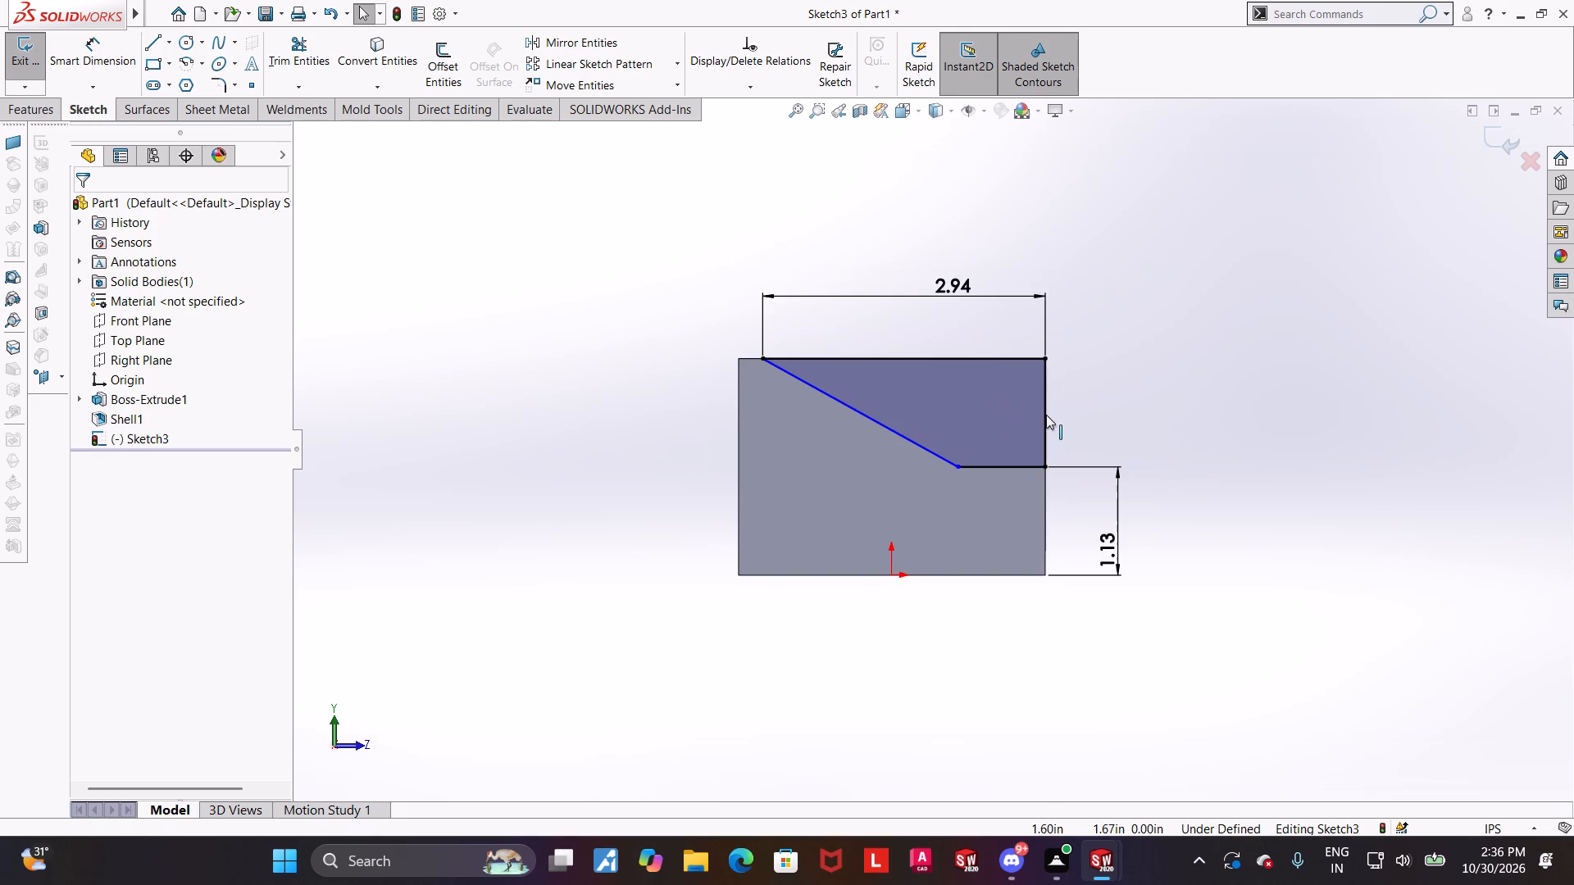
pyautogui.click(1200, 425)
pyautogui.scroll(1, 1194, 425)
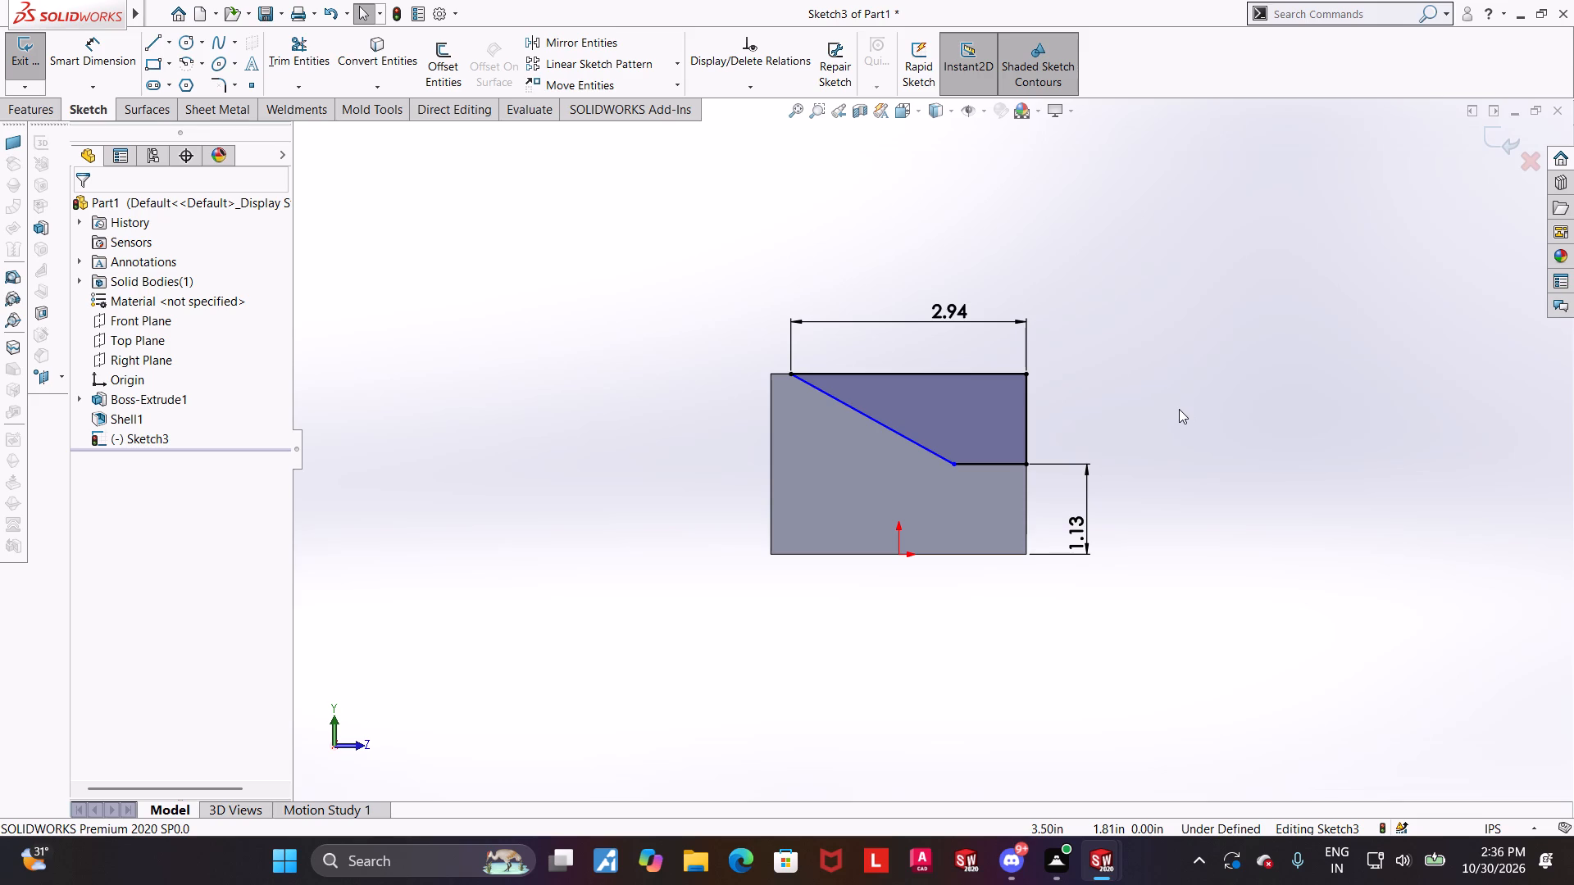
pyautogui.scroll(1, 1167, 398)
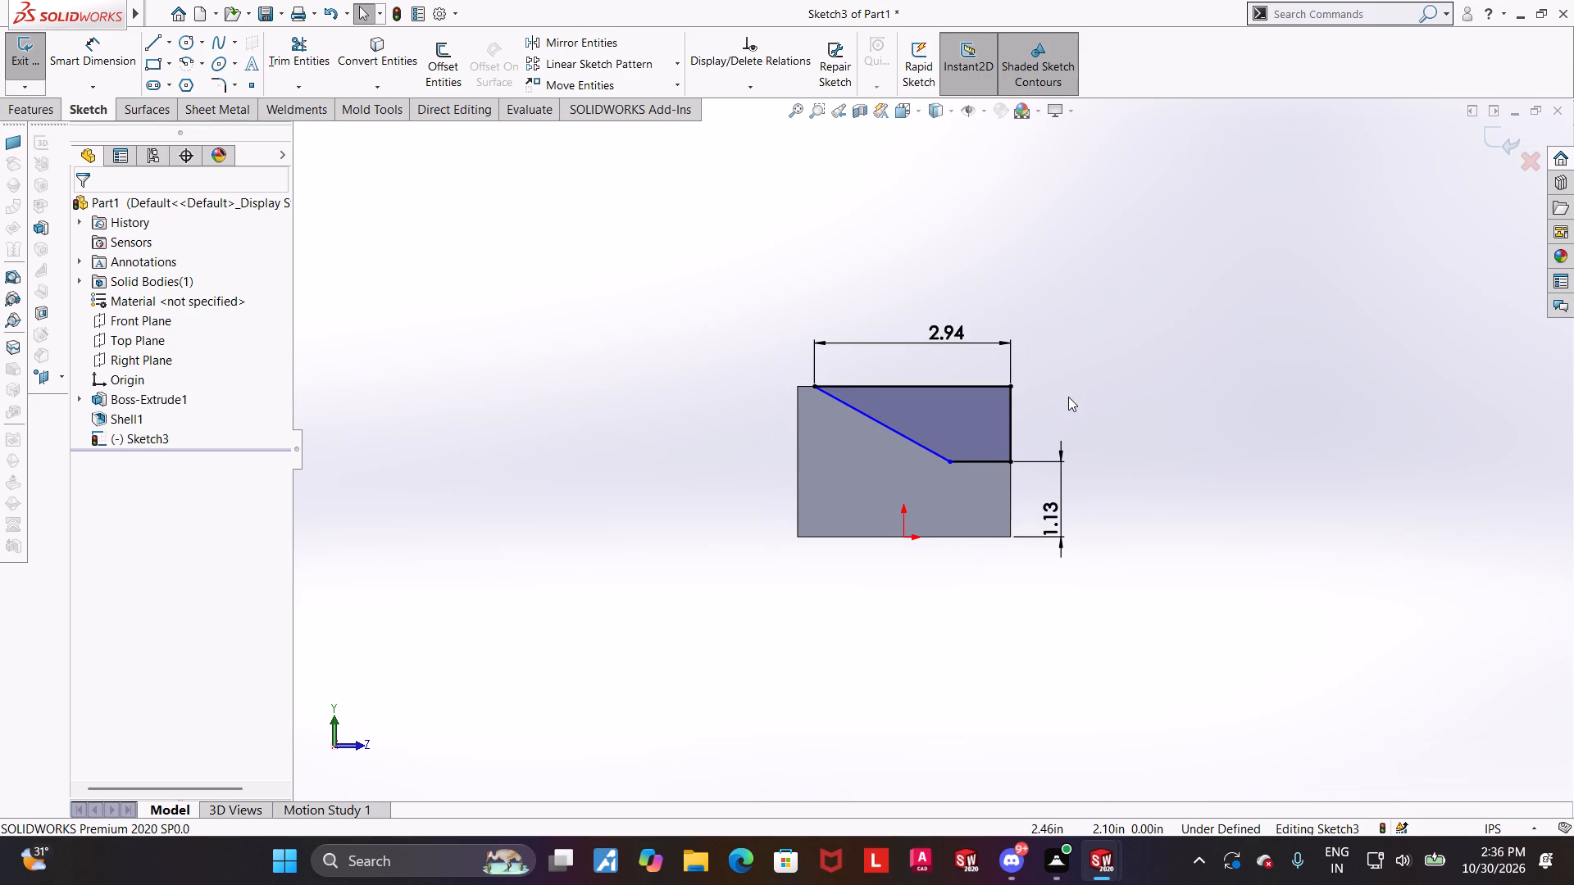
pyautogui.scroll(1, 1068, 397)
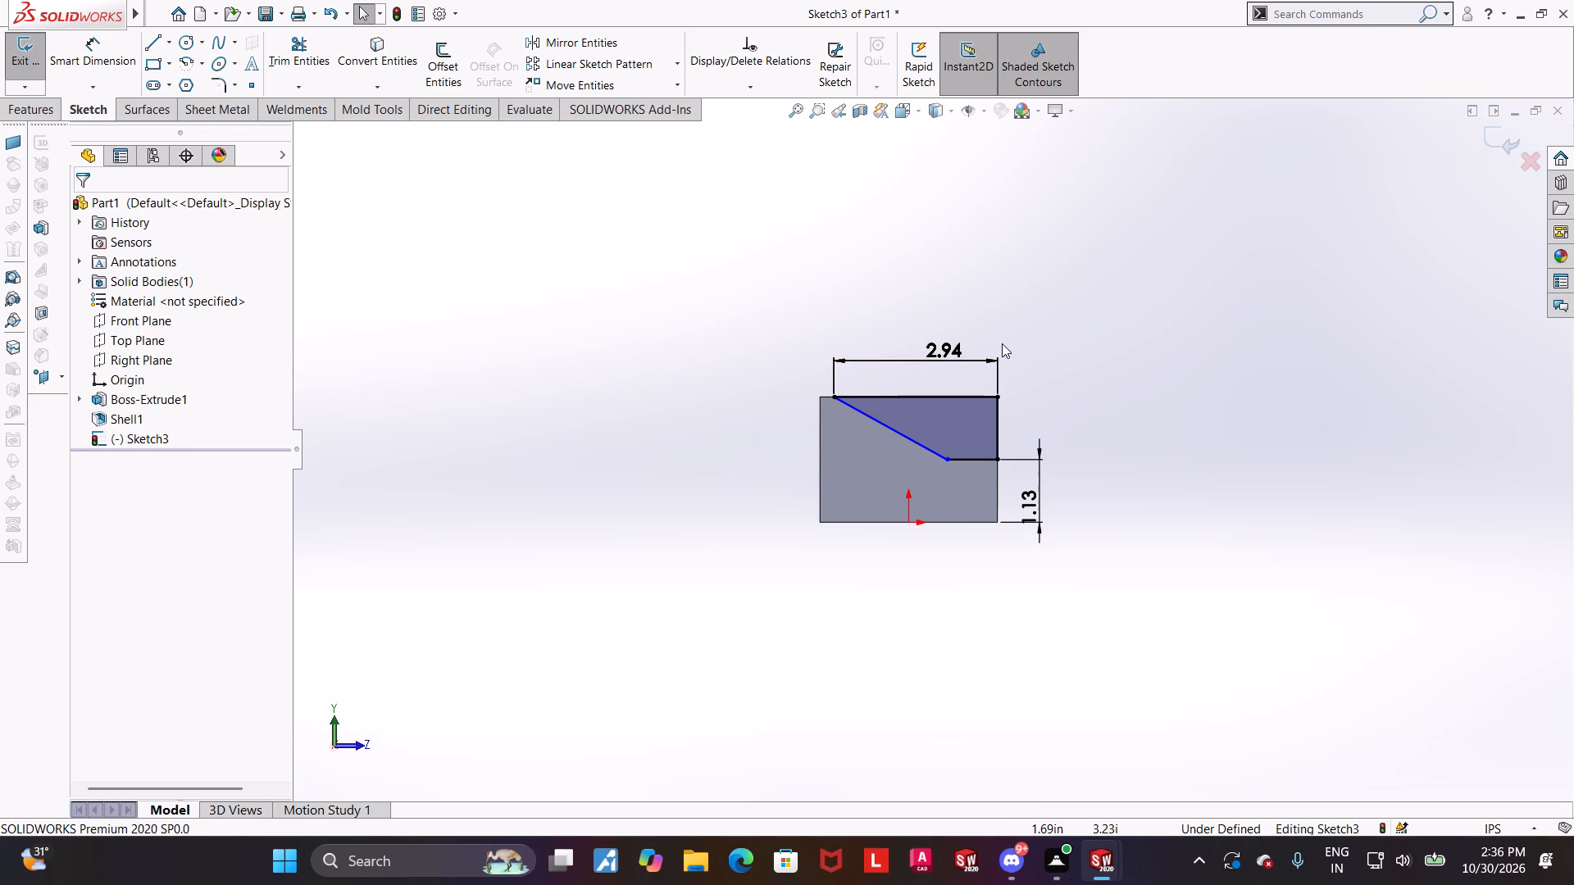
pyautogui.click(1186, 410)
# Move the sloped line's lower endpoint along the horizontal line to about 0.52 in horizontally from the origin.
pyautogui.scroll(-1, 999, 470)
pyautogui.scroll(-1, 931, 457)
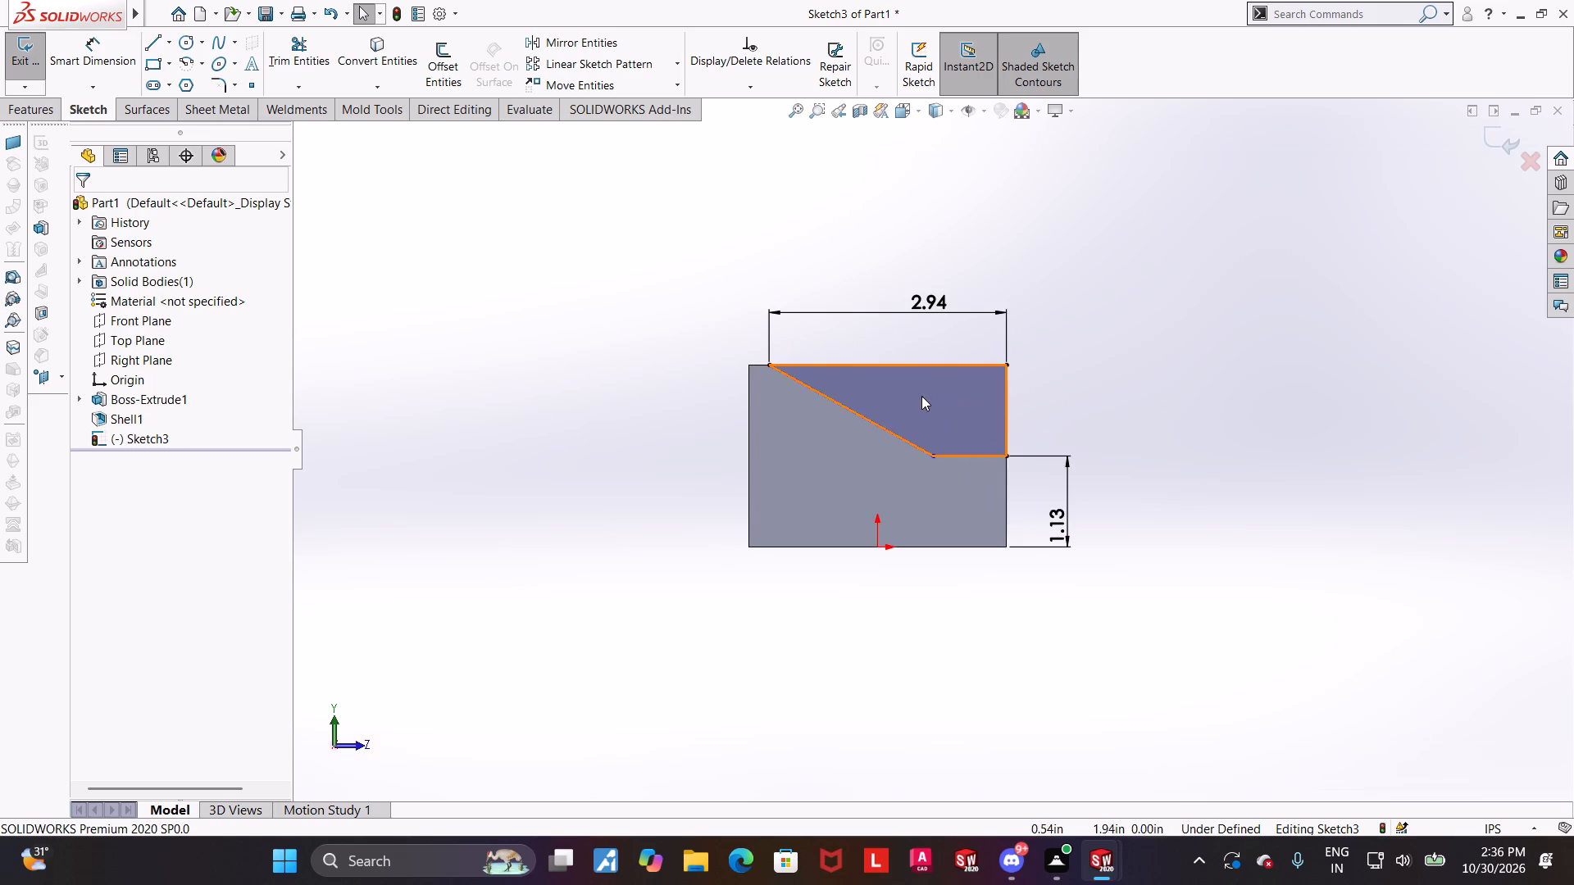
pyautogui.moveTo(931, 456); pyautogui.dragTo(890, 452)
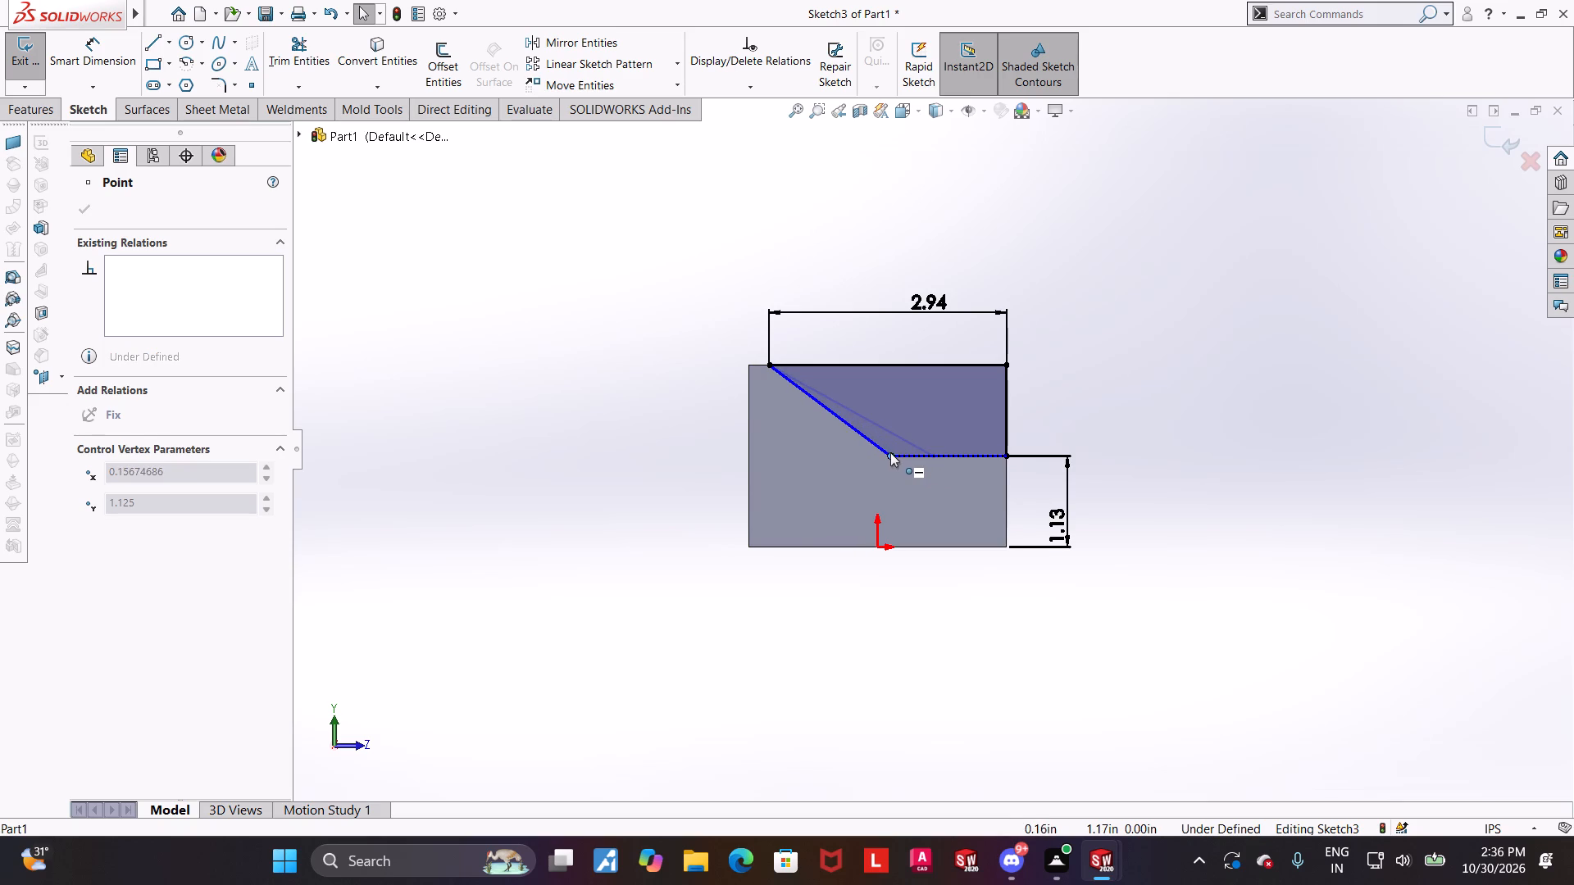
pyautogui.moveTo(890, 452); pyautogui.dragTo(916, 451)
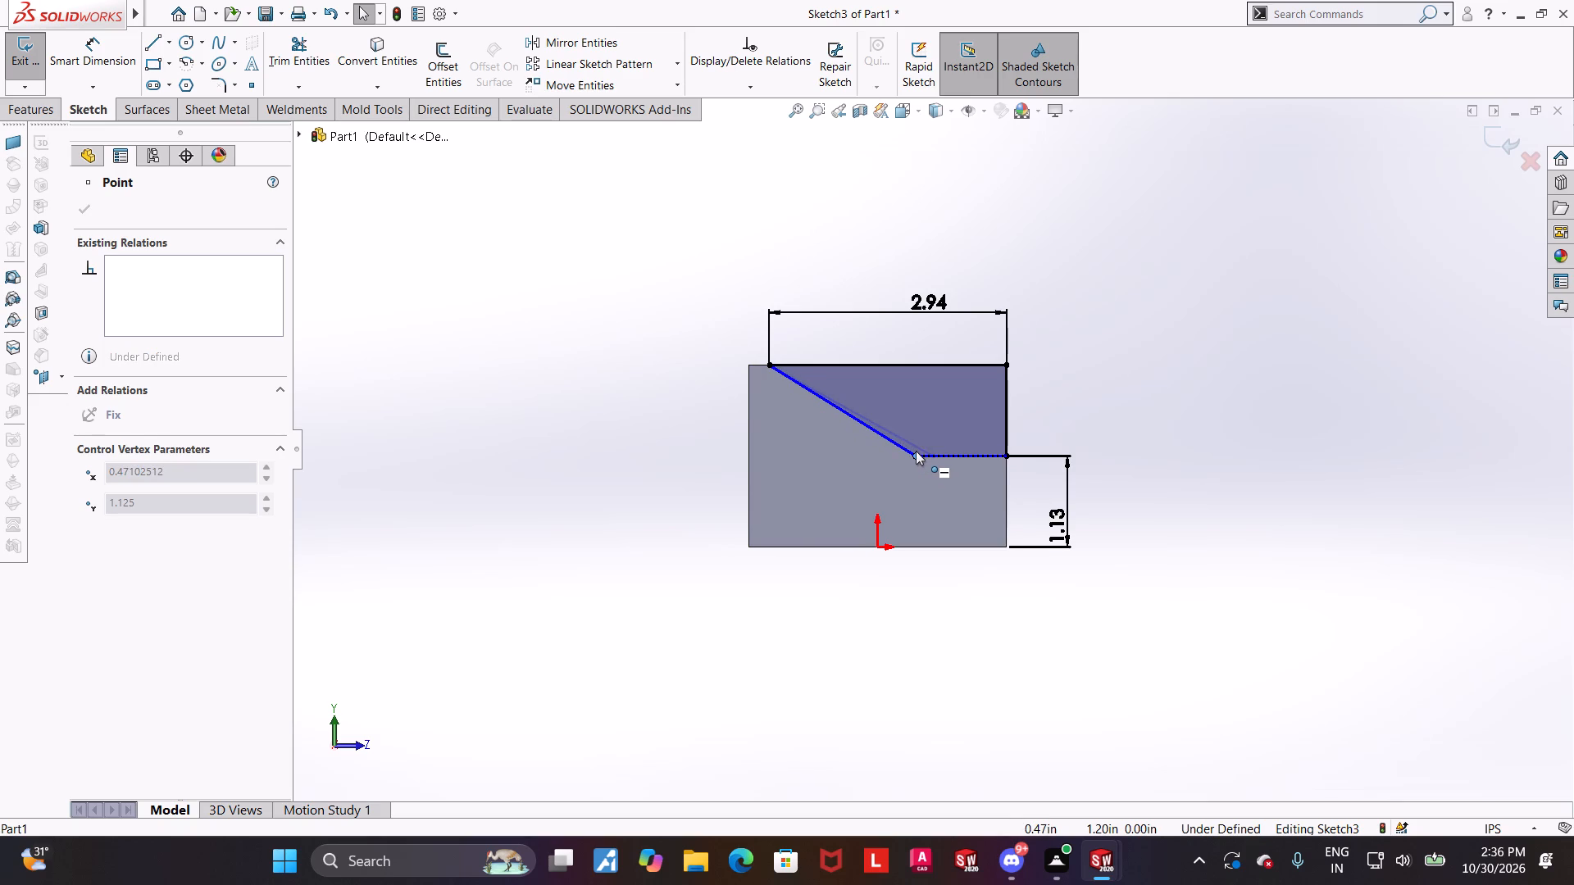
pyautogui.moveTo(916, 451); pyautogui.dragTo(920, 451)
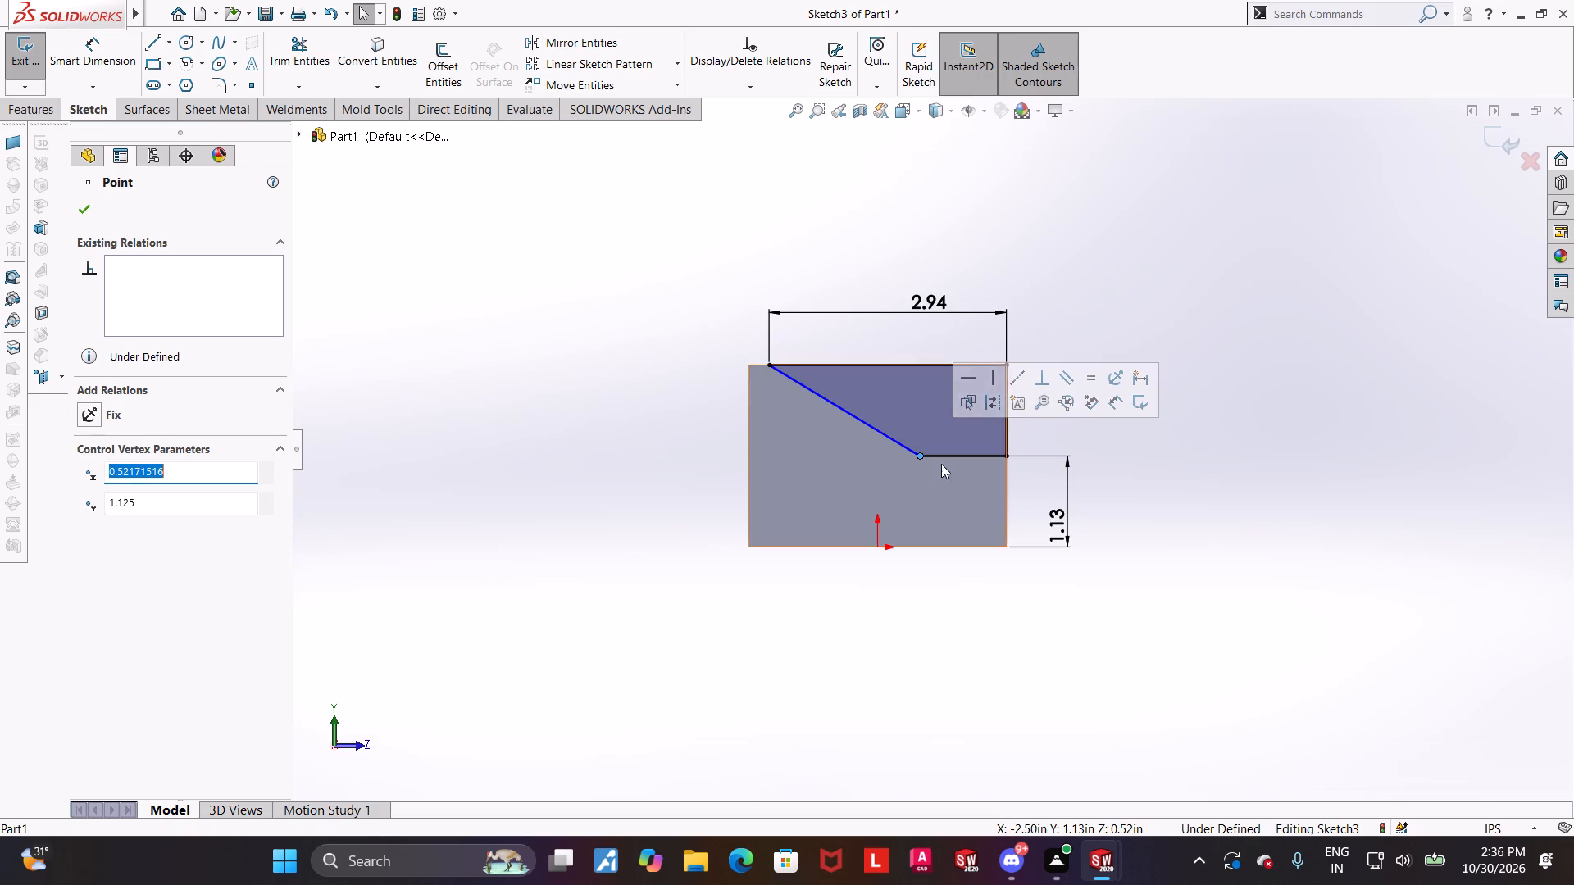
# Dimension the sloped line's lower endpoint at 0.875 in from the profile's vertical front line.
pyautogui.click(108, 52)
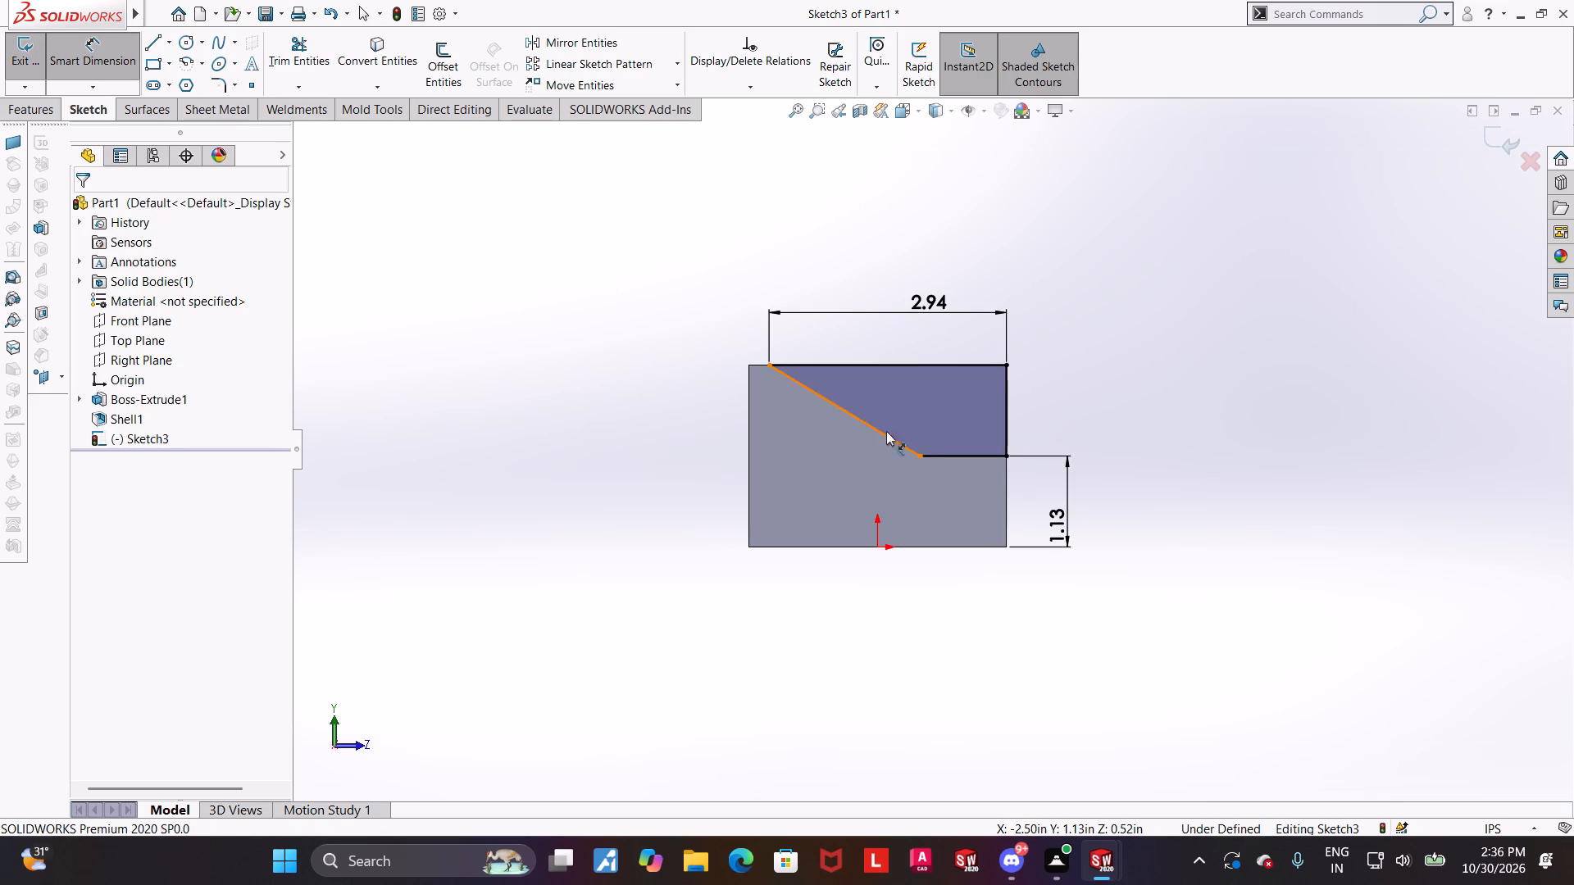
pyautogui.click(919, 459)
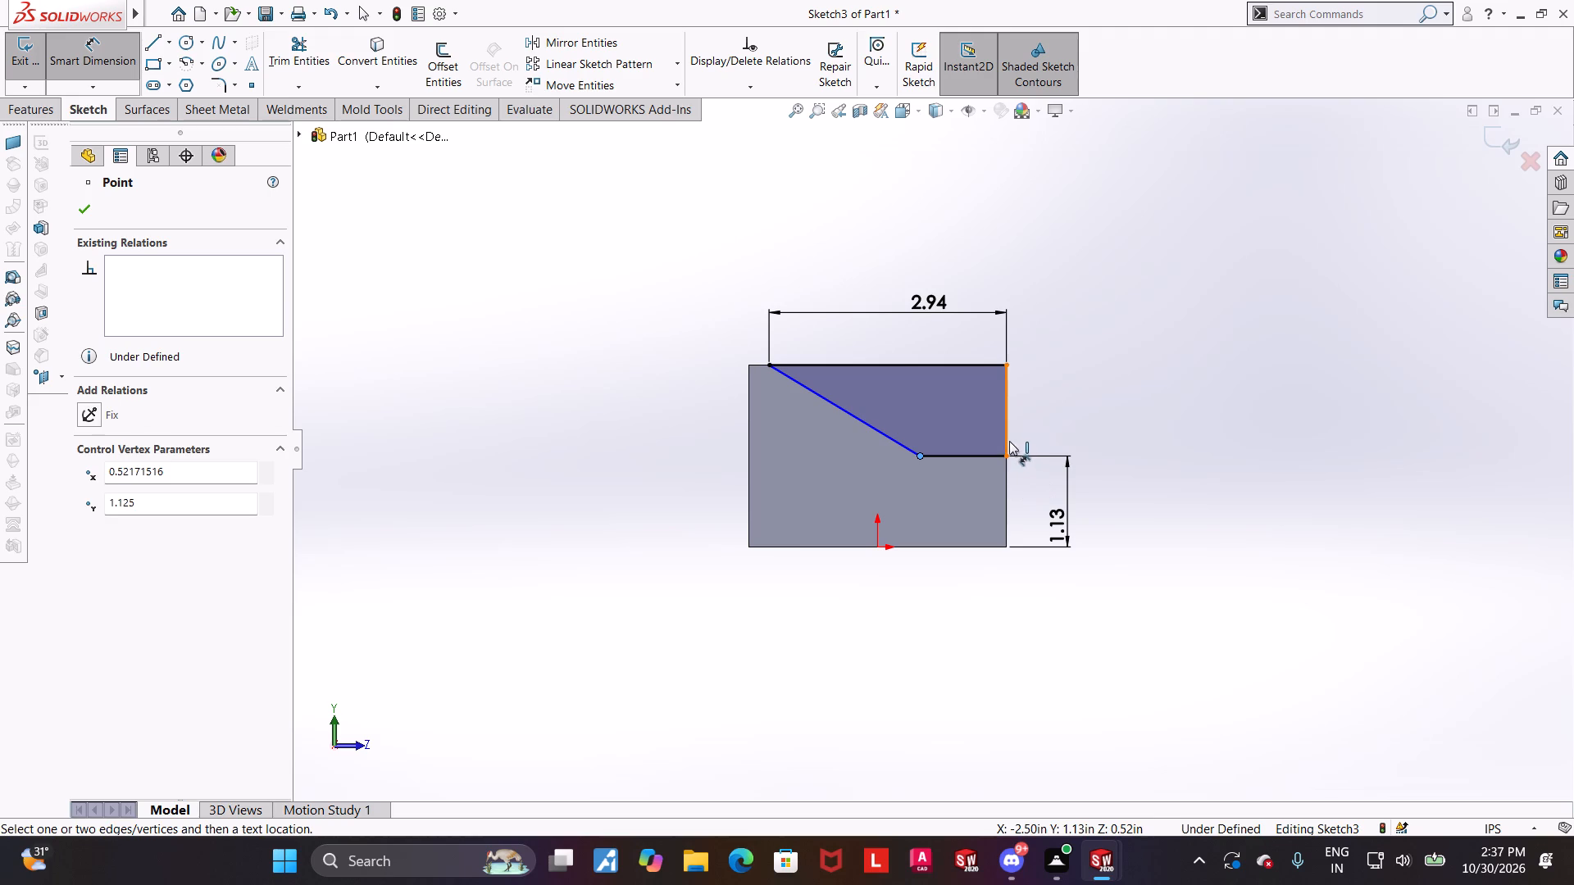
pyautogui.click(1009, 441)
pyautogui.click(968, 603)
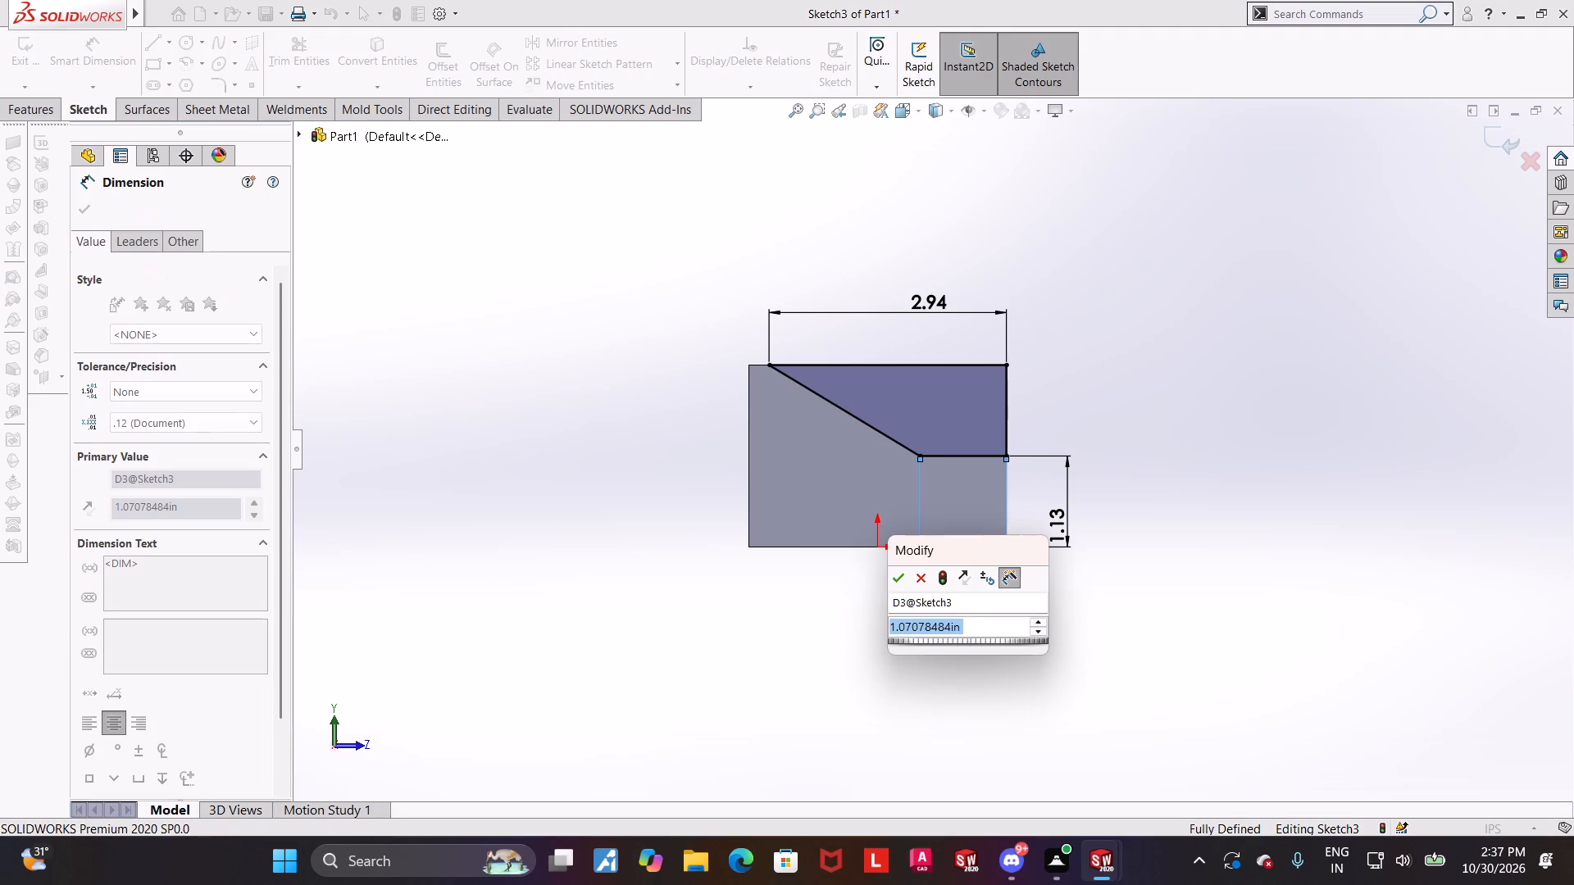
pyautogui.write('0.87')
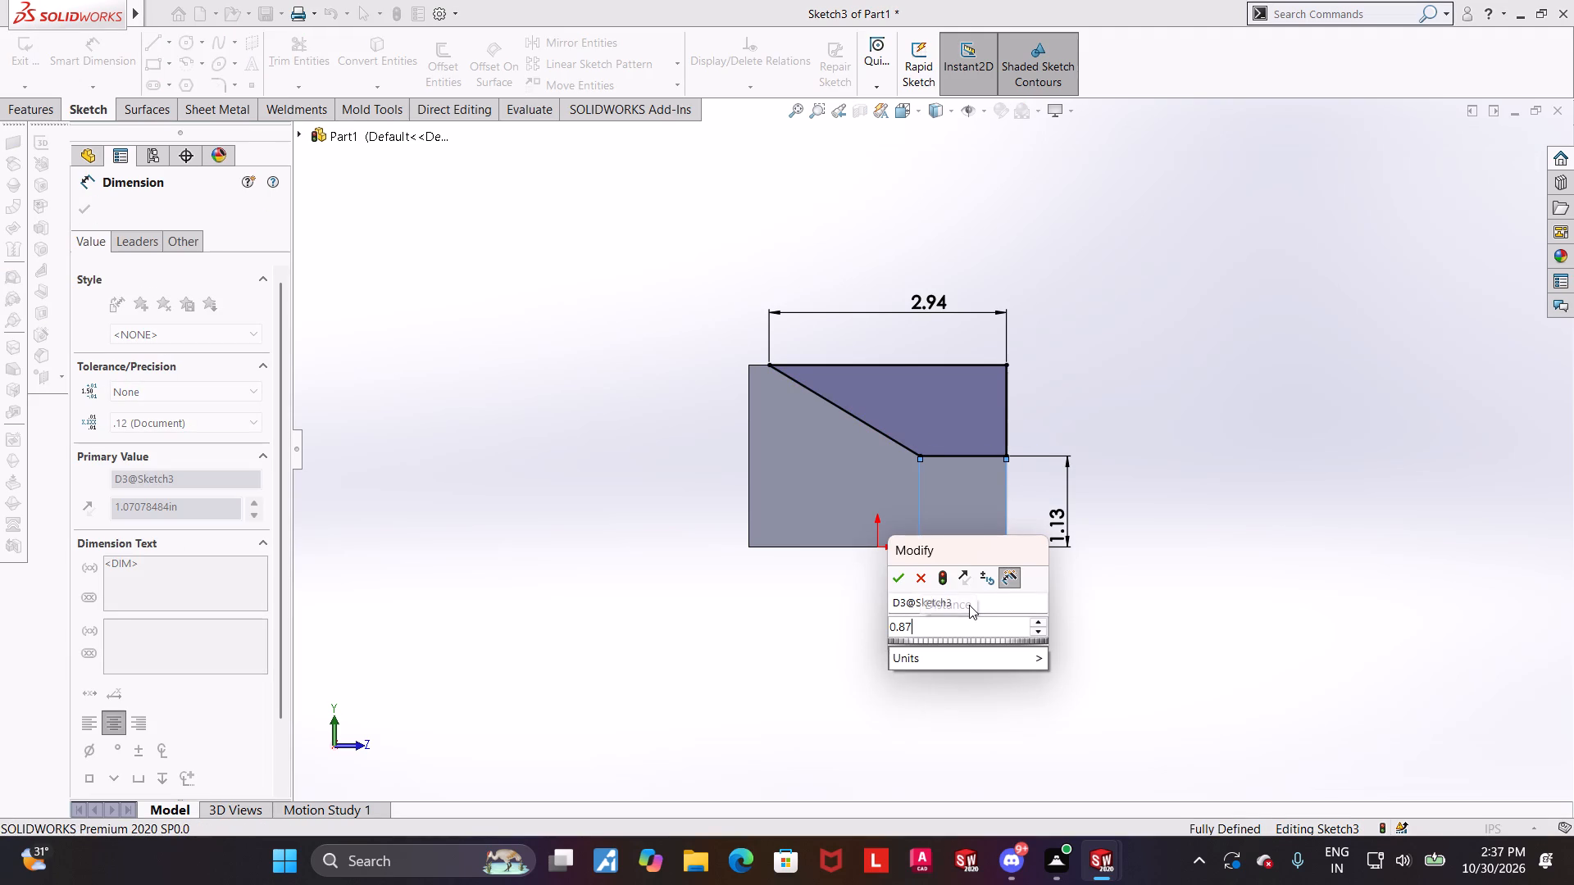
pyautogui.press('5')
pyautogui.press('Return')
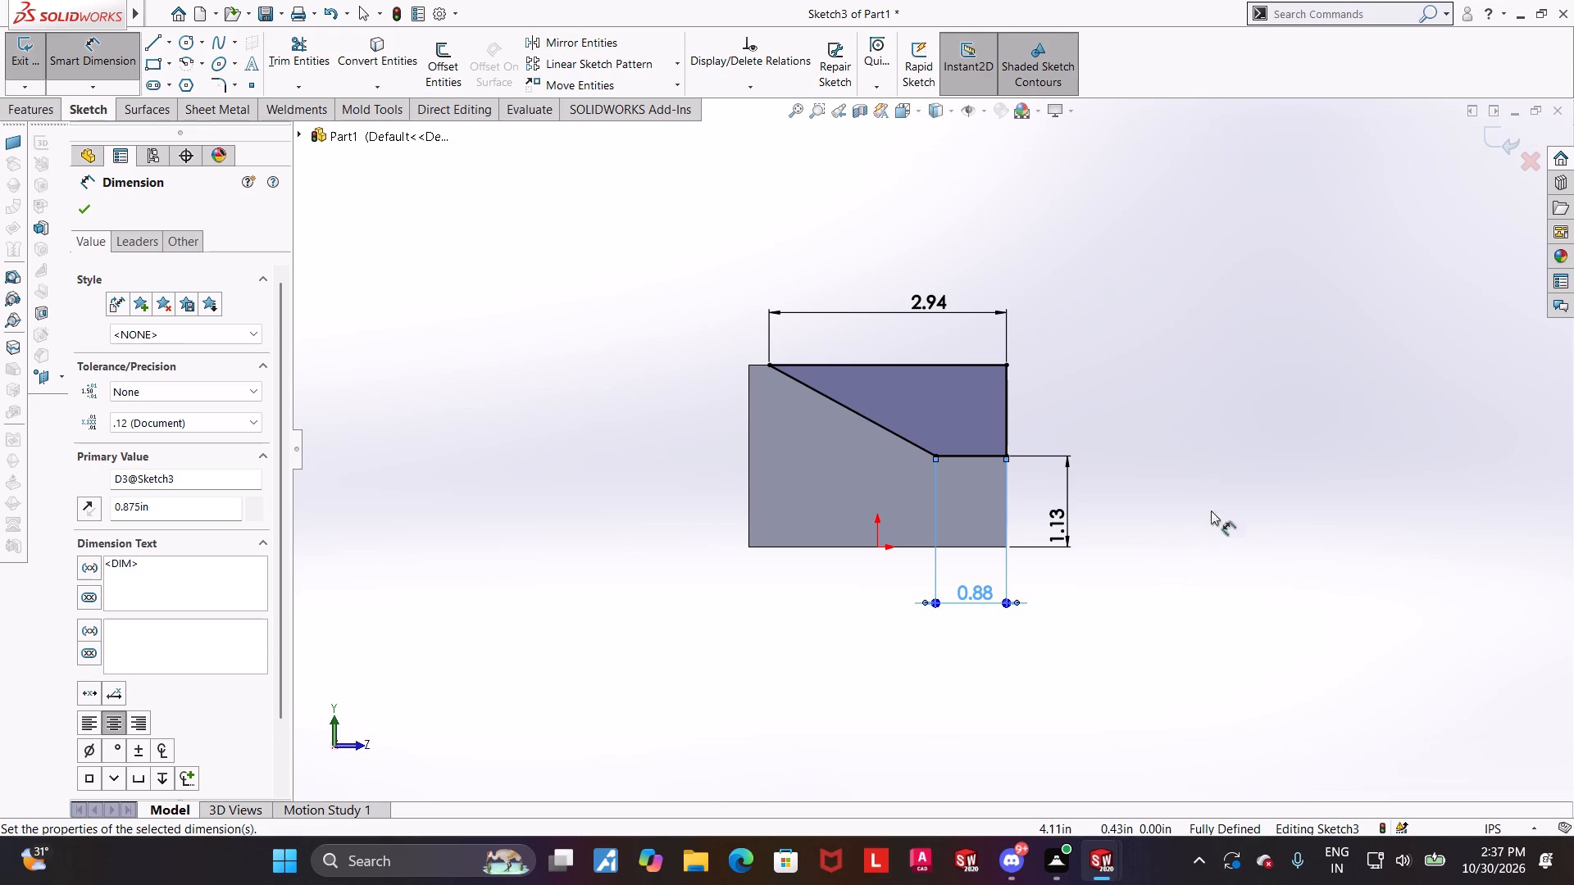
# Close the sketch and cut the sloped profile through the side wall with a 2.25 in blind Extruded Cut.
pyautogui.moveTo(1217, 450); pyautogui.dragTo(1137, 474, button='middle')
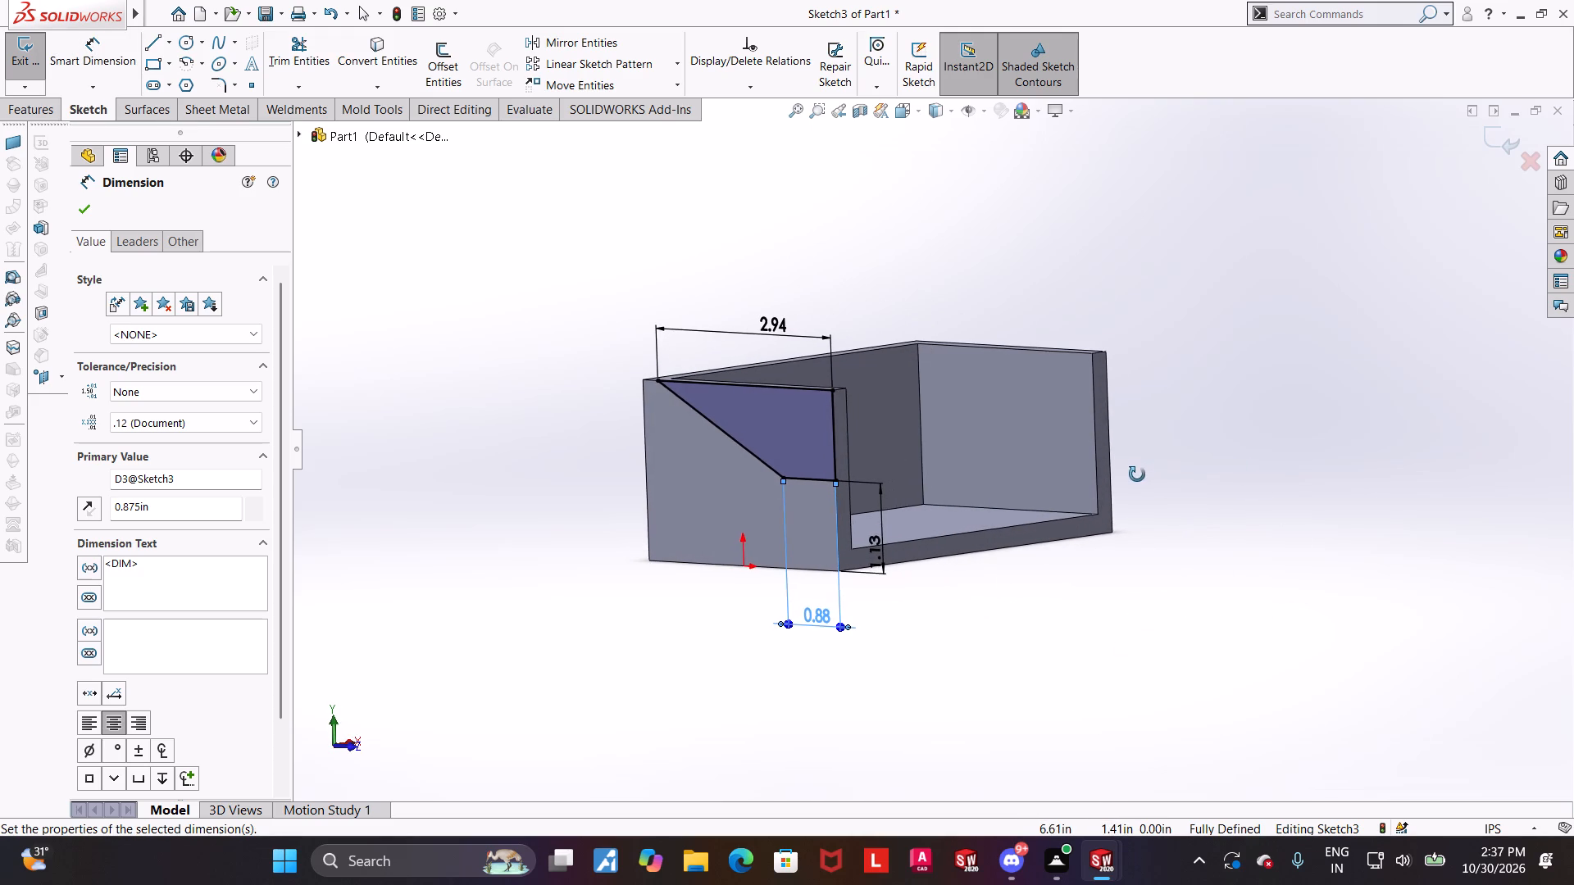
pyautogui.moveTo(1137, 474); pyautogui.dragTo(1138, 475, button='middle')
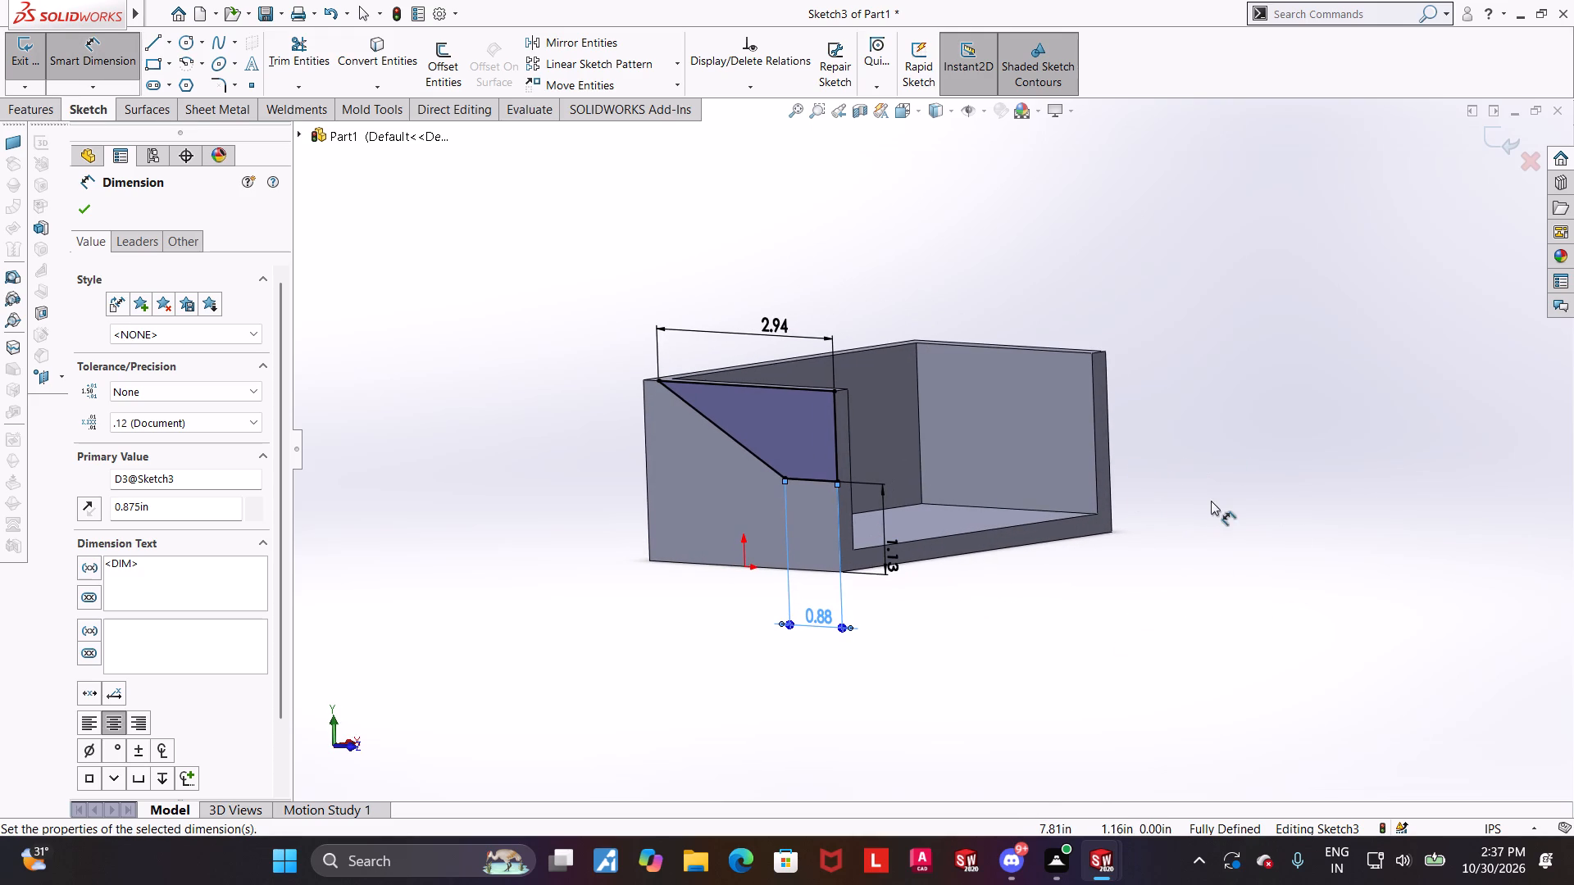
pyautogui.click(1506, 129)
pyautogui.moveTo(1190, 312); pyautogui.dragTo(1165, 454, button='middle')
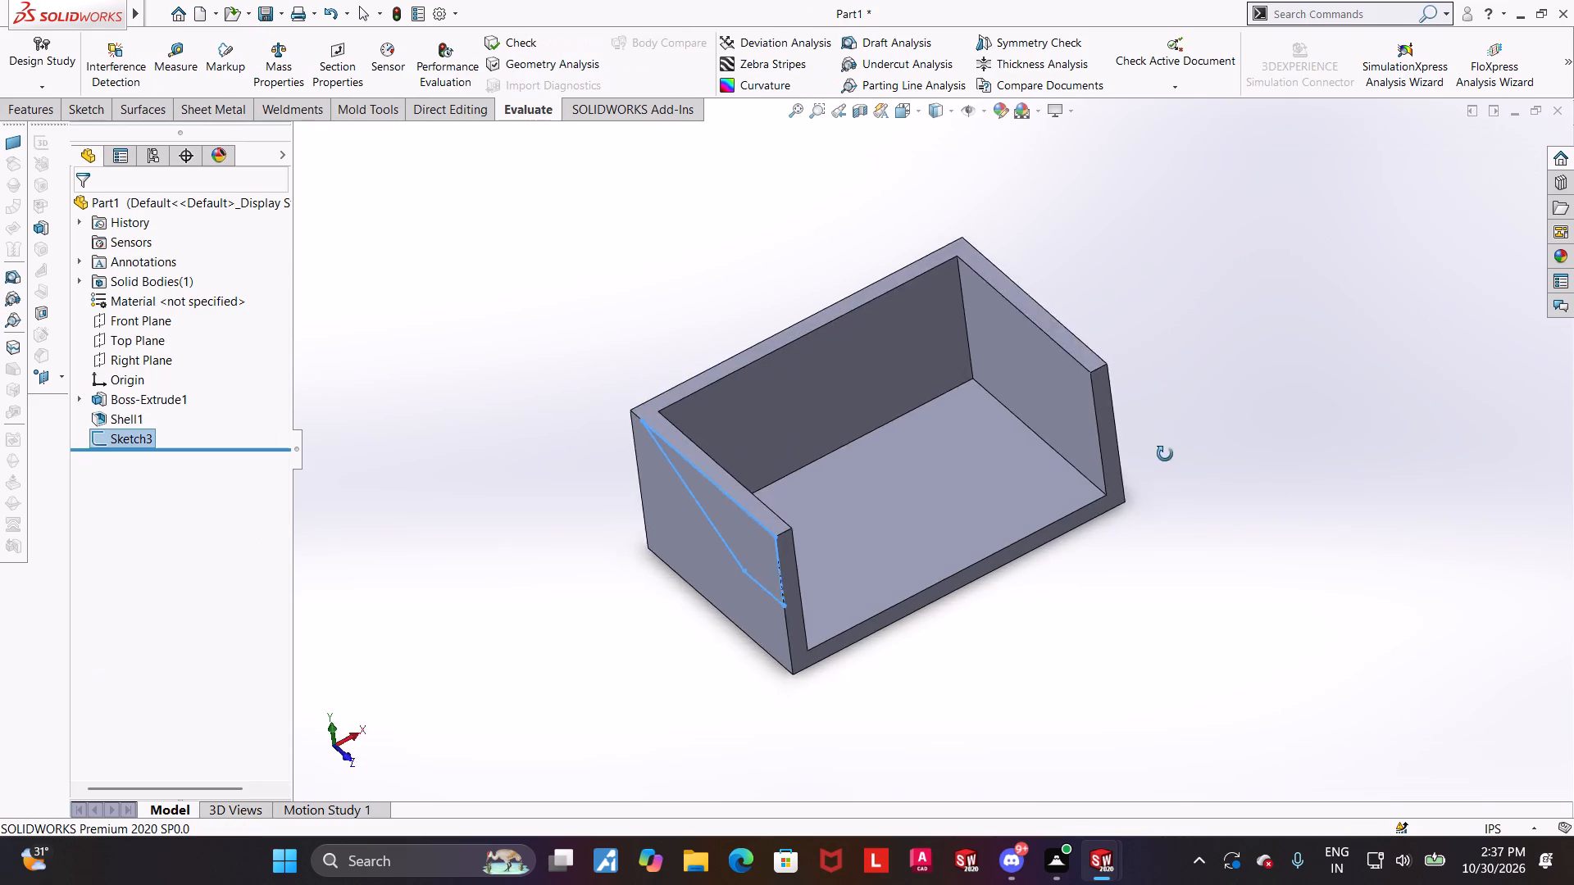
pyautogui.moveTo(1165, 454); pyautogui.dragTo(1176, 429, button='middle')
pyautogui.click(15, 111)
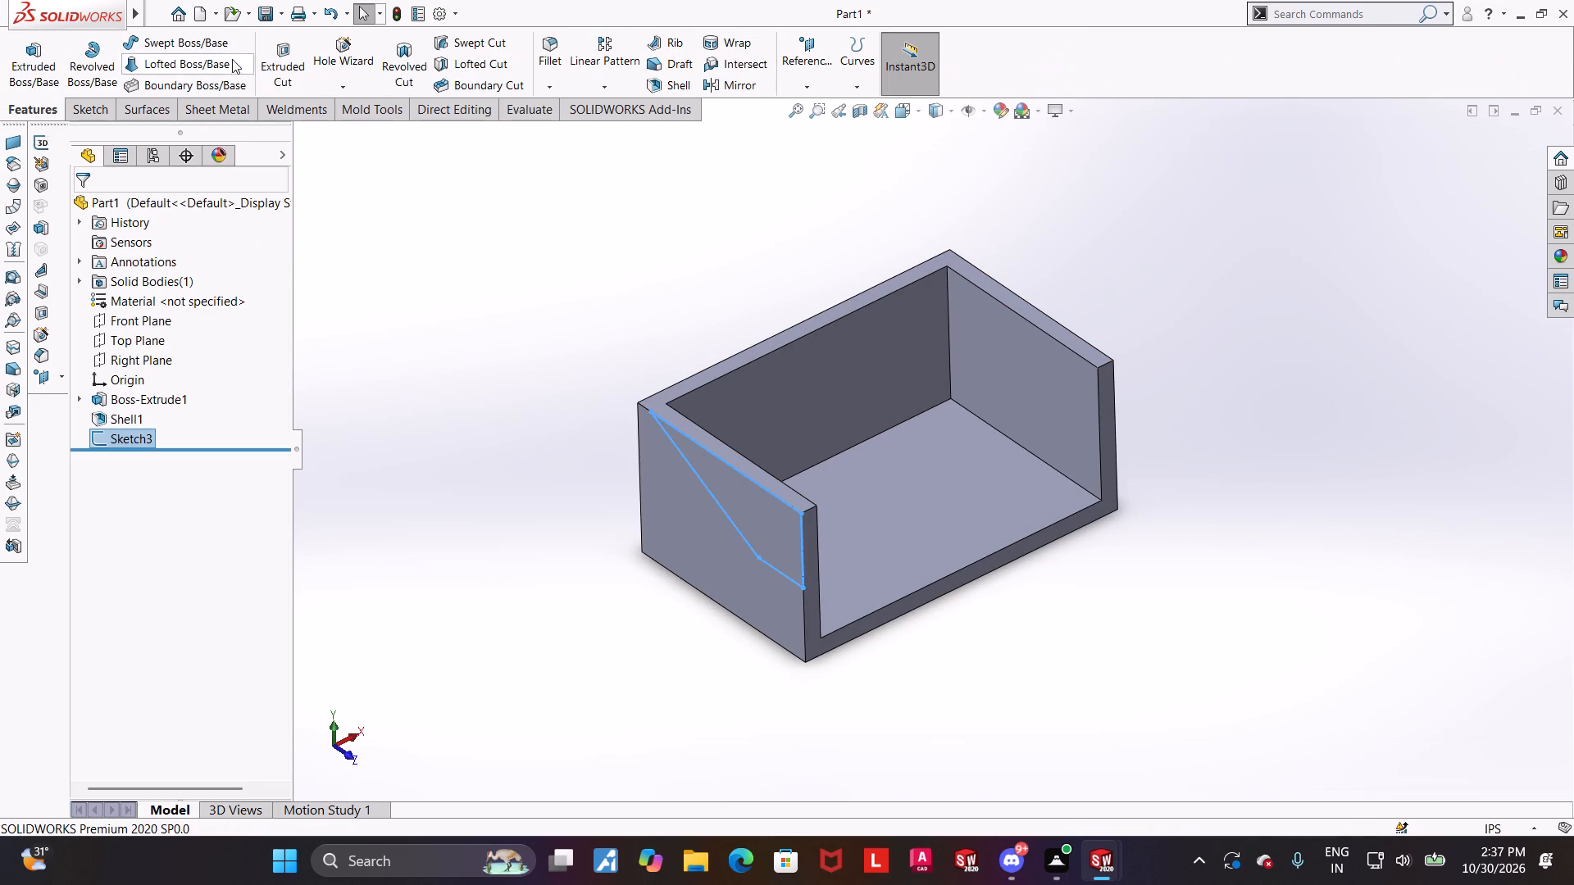
pyautogui.click(295, 59)
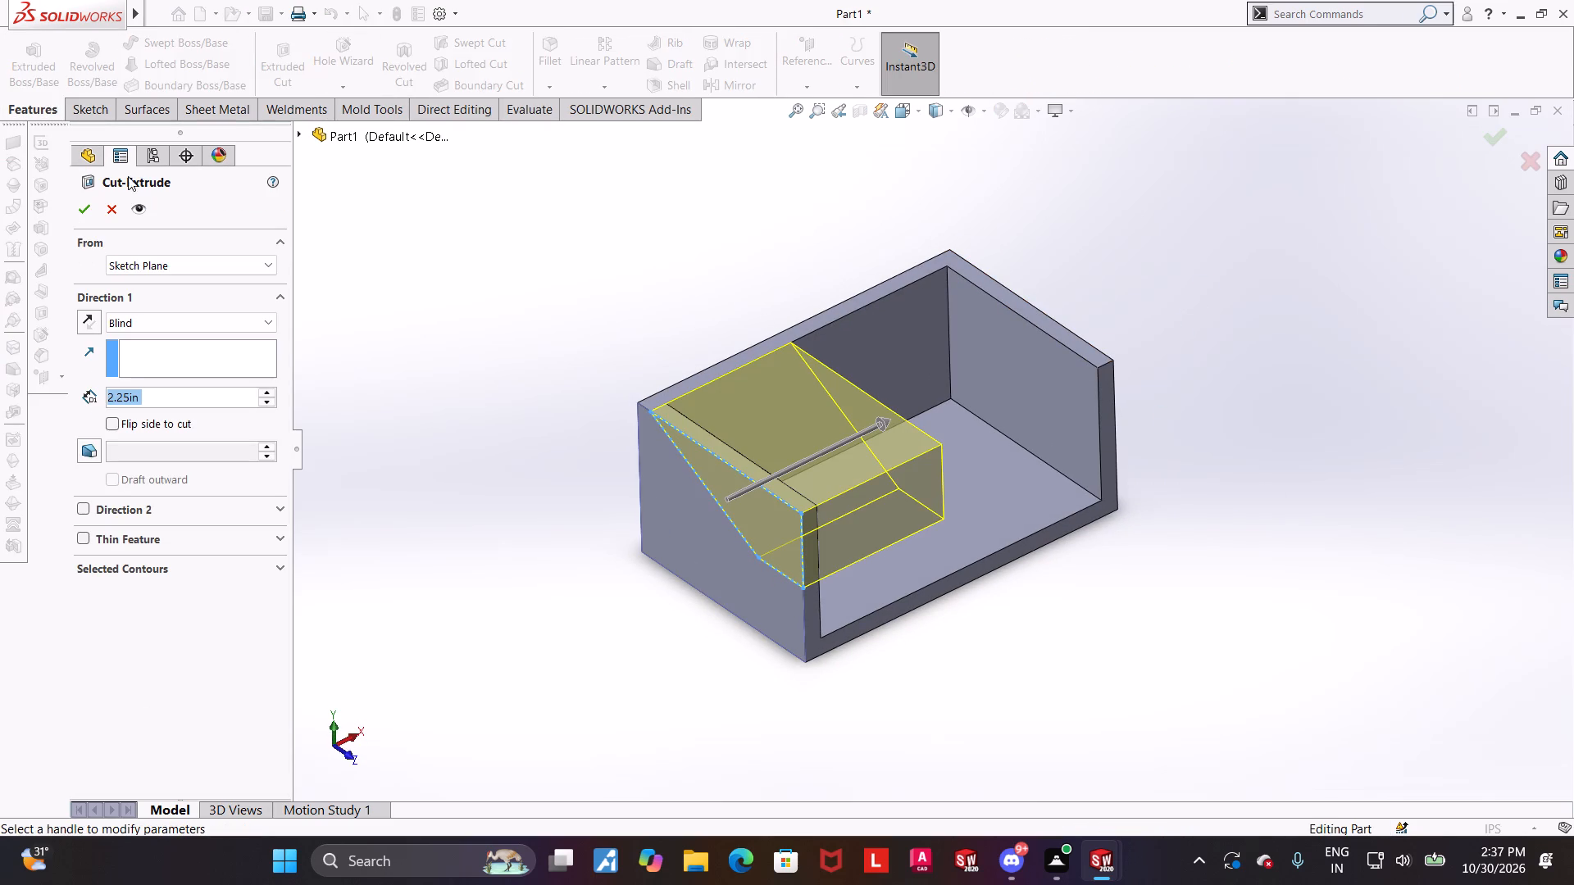
pyautogui.click(84, 195)
pyautogui.click(84, 206)
pyautogui.click(458, 413)
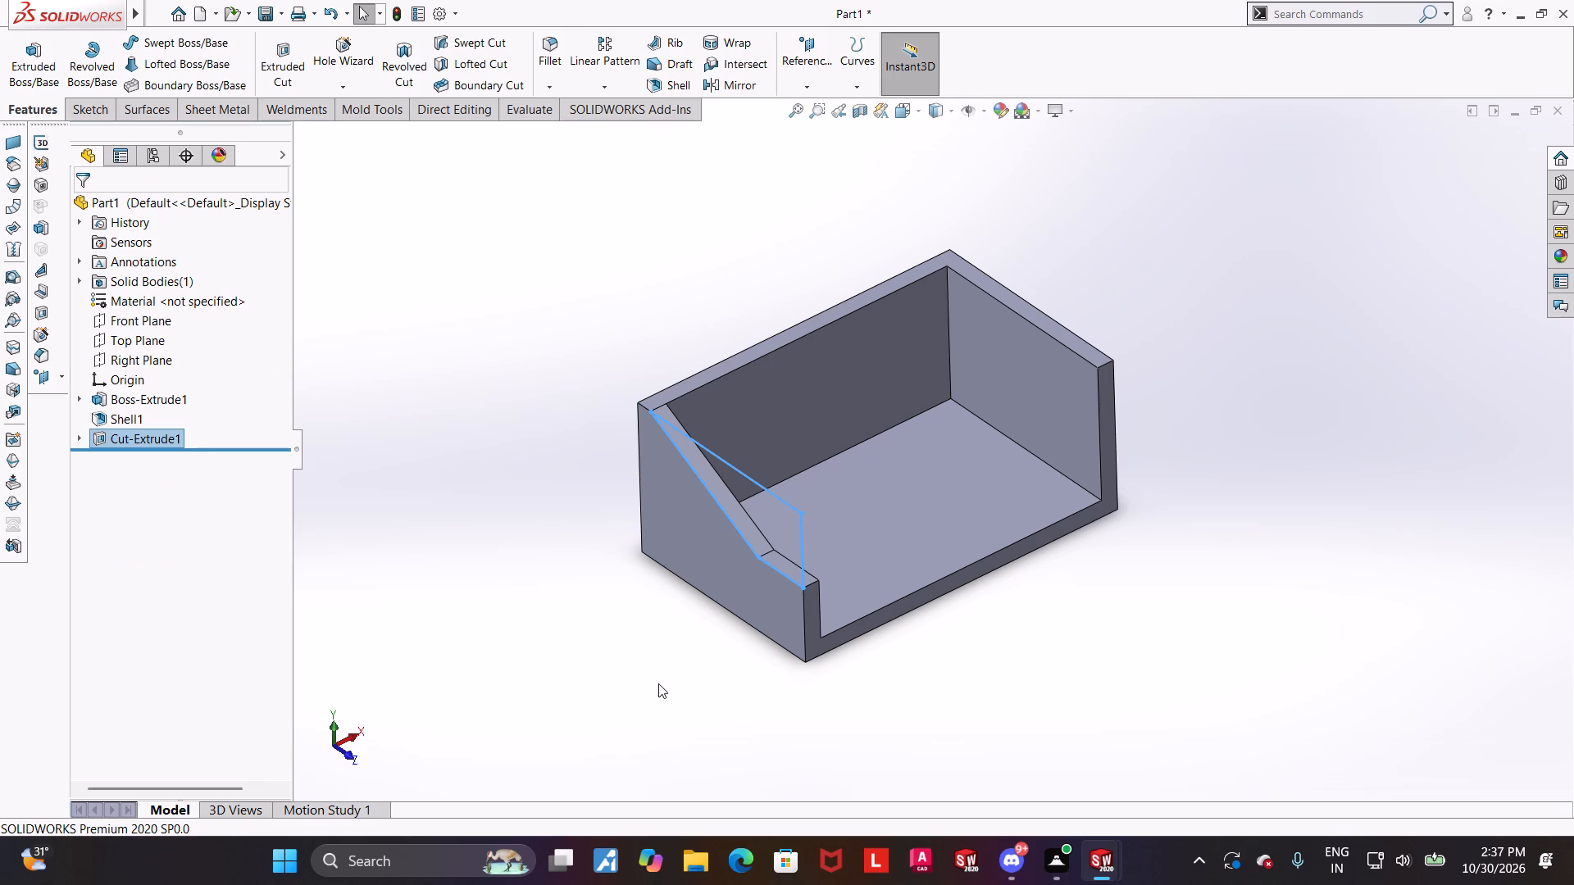
# Start a sketch on the shell's inner floor and draw a centre-point semicircular arc near the cut wall's front end, bulging inward.
pyautogui.moveTo(679, 691); pyautogui.dragTo(614, 775, button='middle')
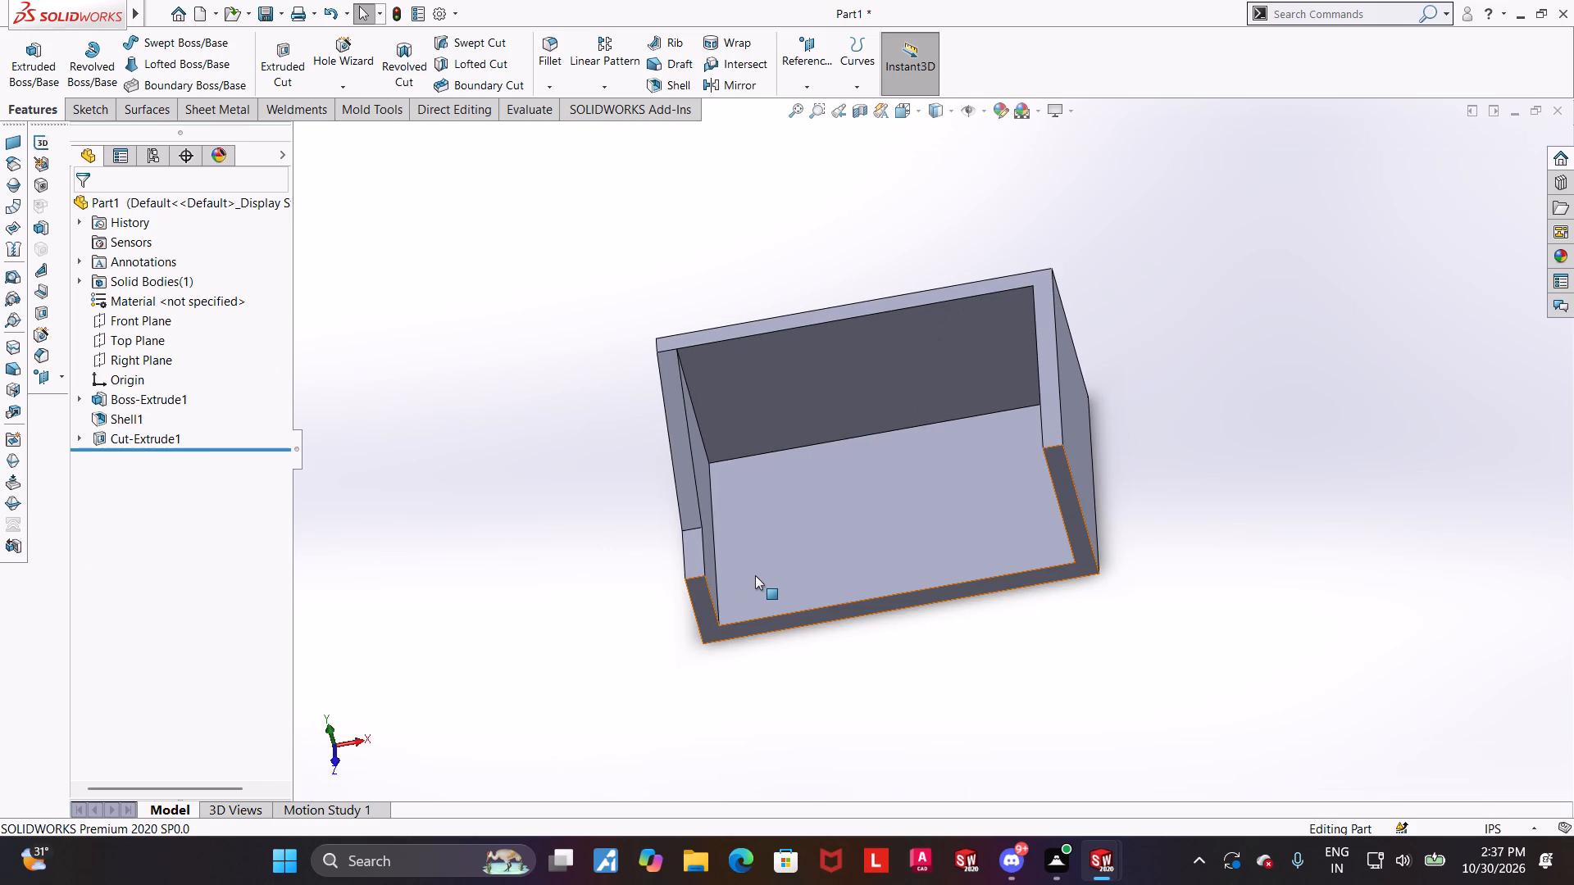
pyautogui.click(755, 575)
pyautogui.click(828, 527)
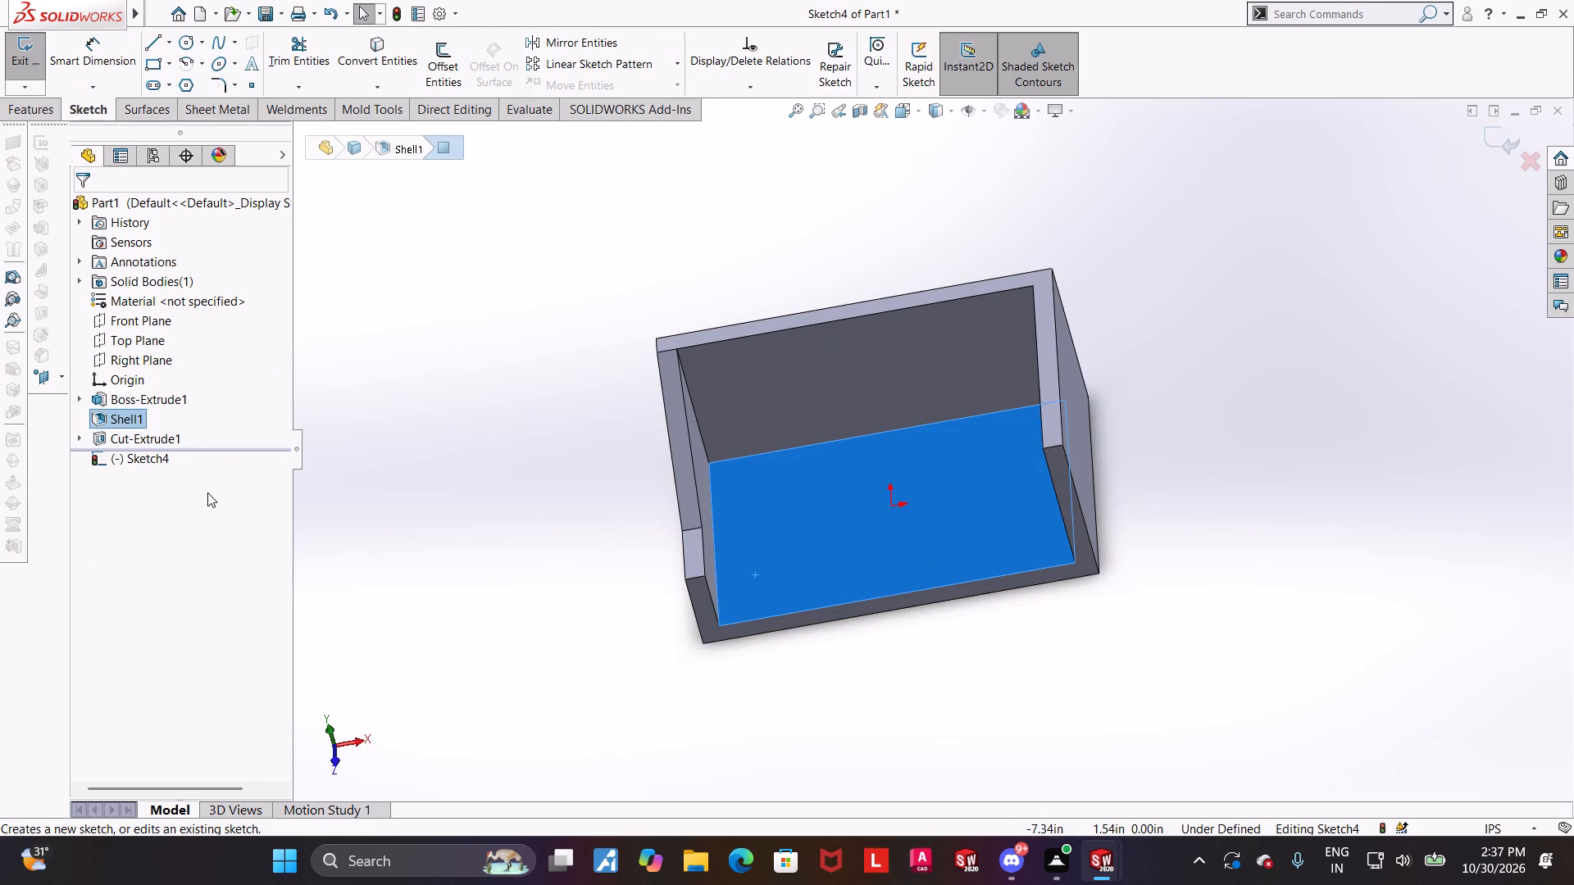
pyautogui.click(161, 465)
pyautogui.click(206, 447)
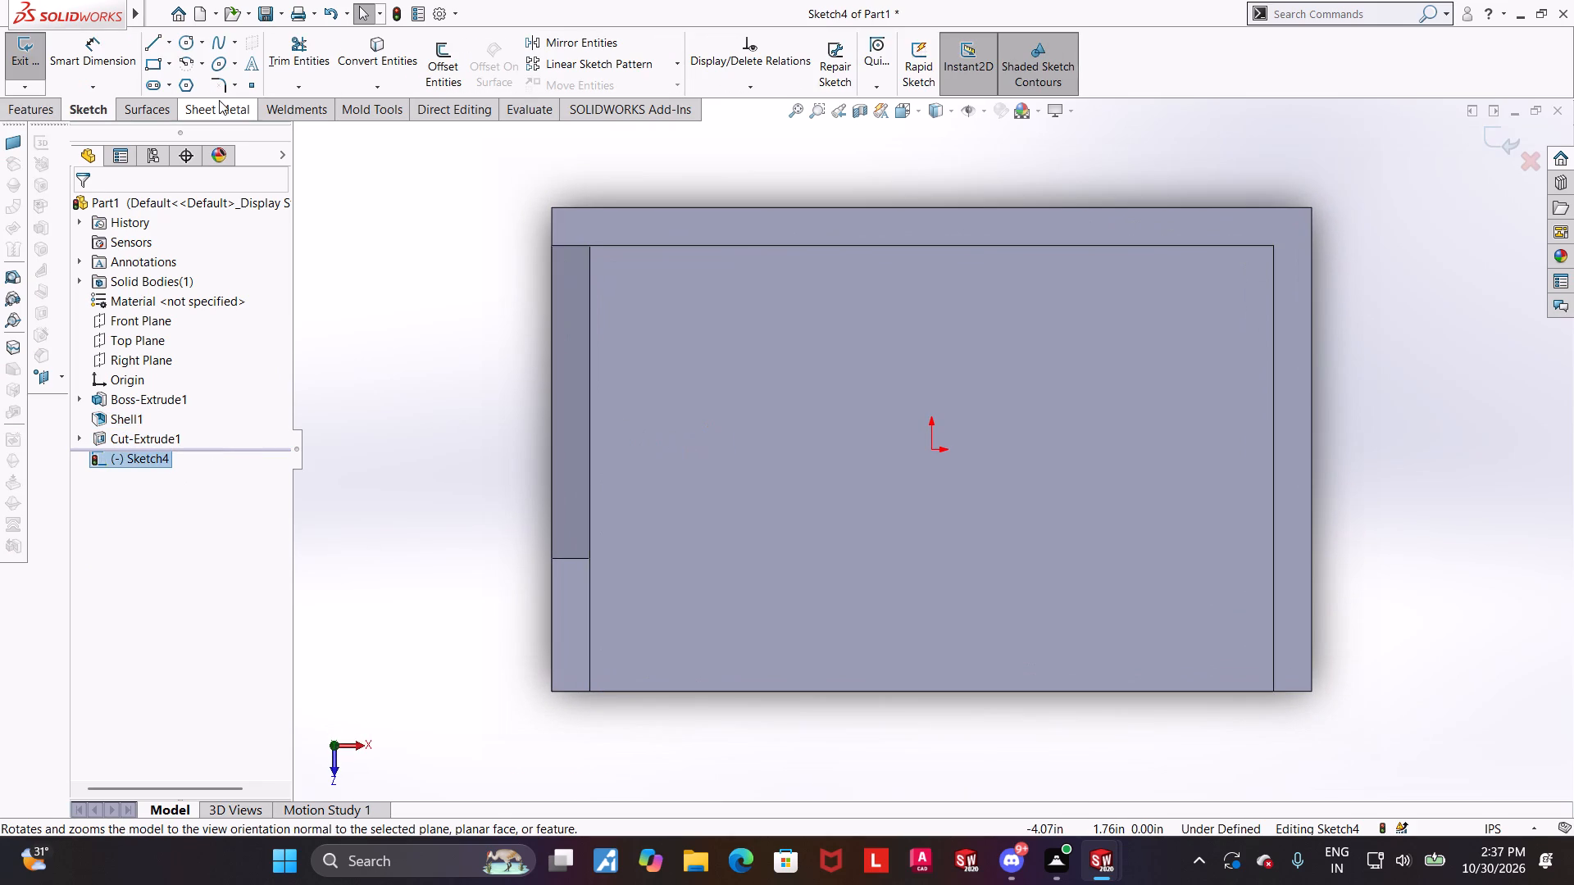
pyautogui.click(200, 61)
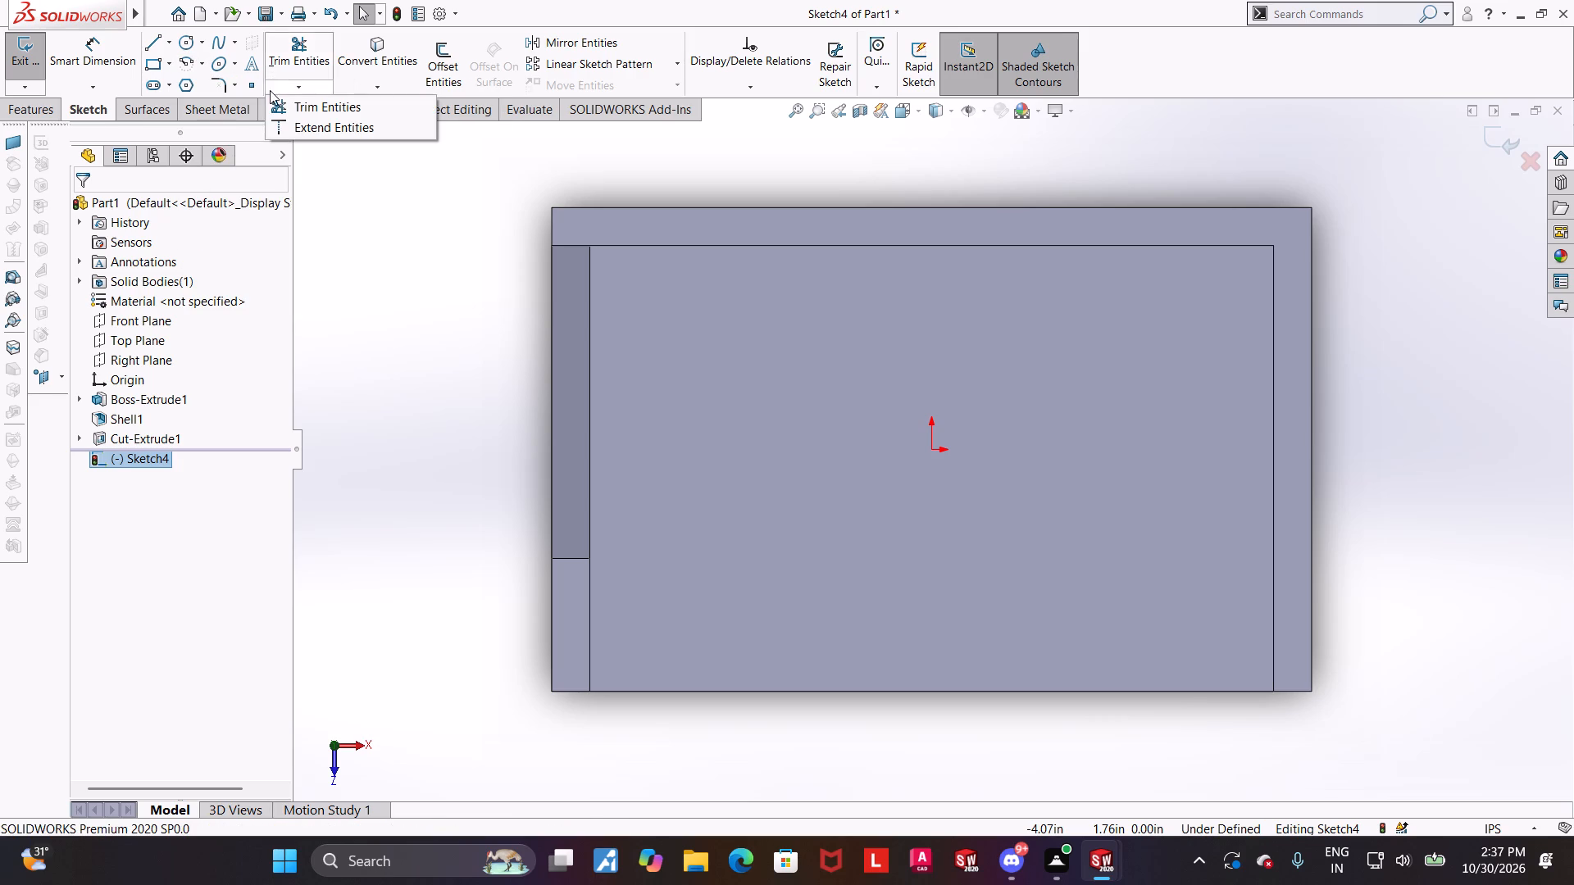
pyautogui.click(188, 70)
pyautogui.click(680, 630)
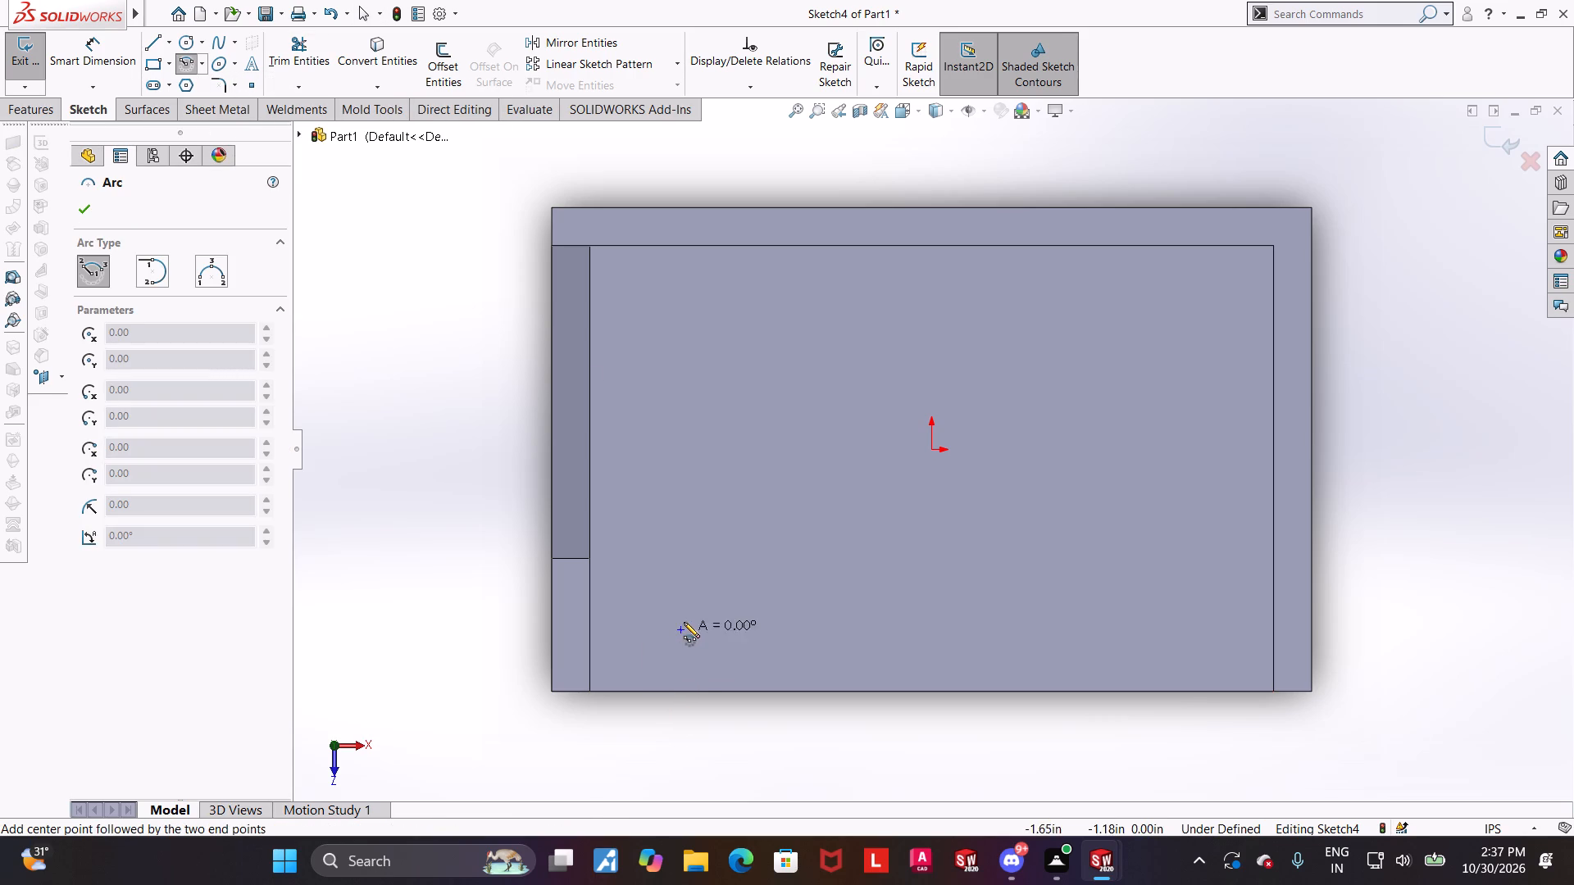
pyautogui.click(678, 556)
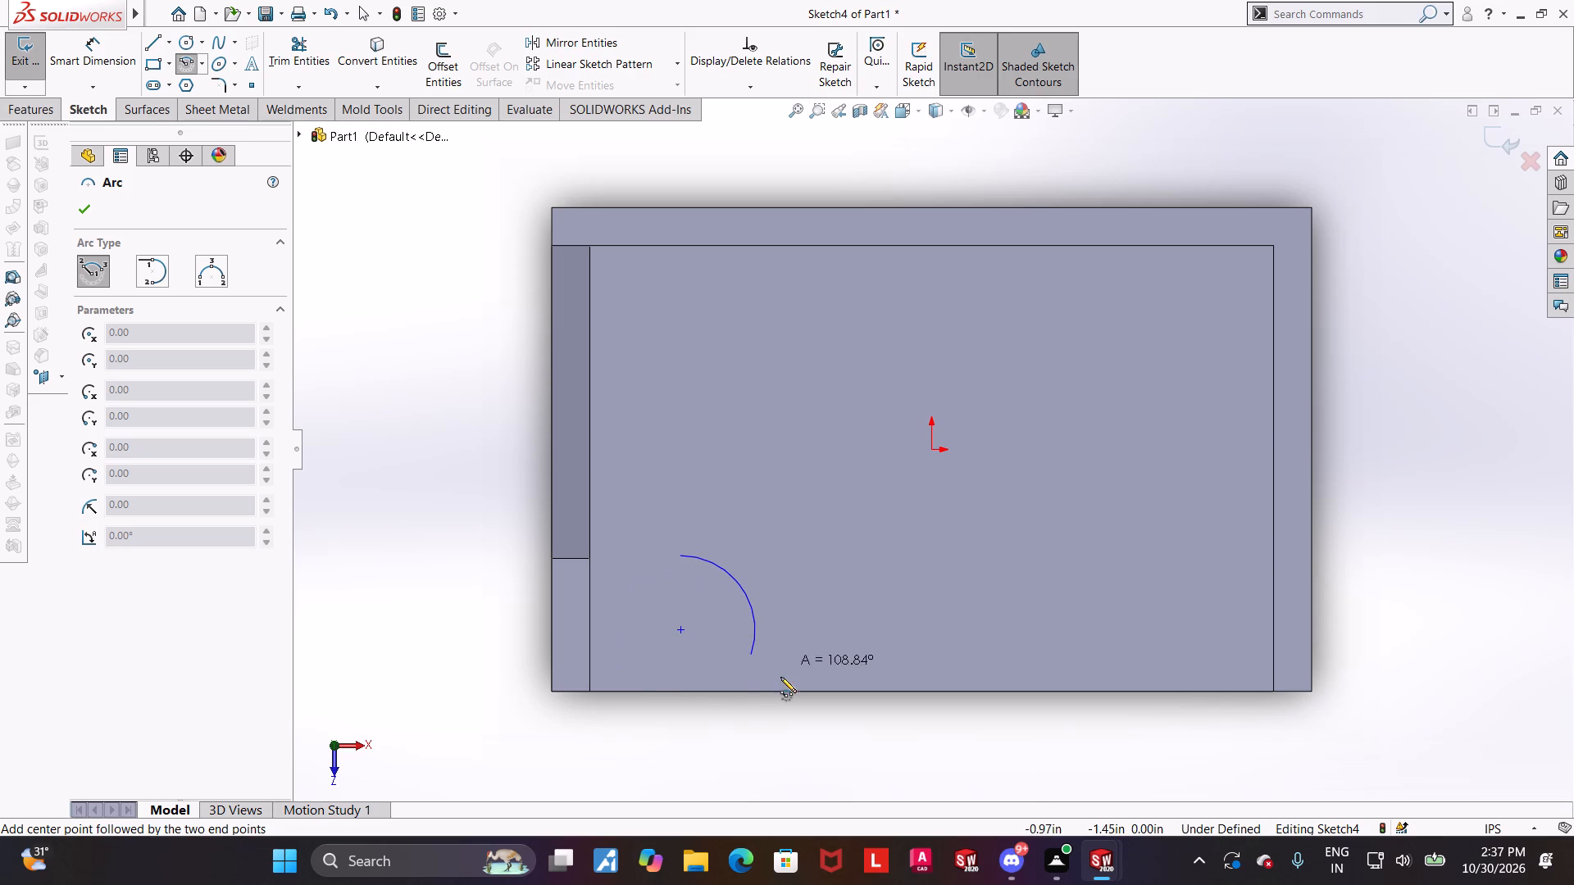
pyautogui.click(680, 680)
pyautogui.press('Escape')
pyautogui.press('Escape')
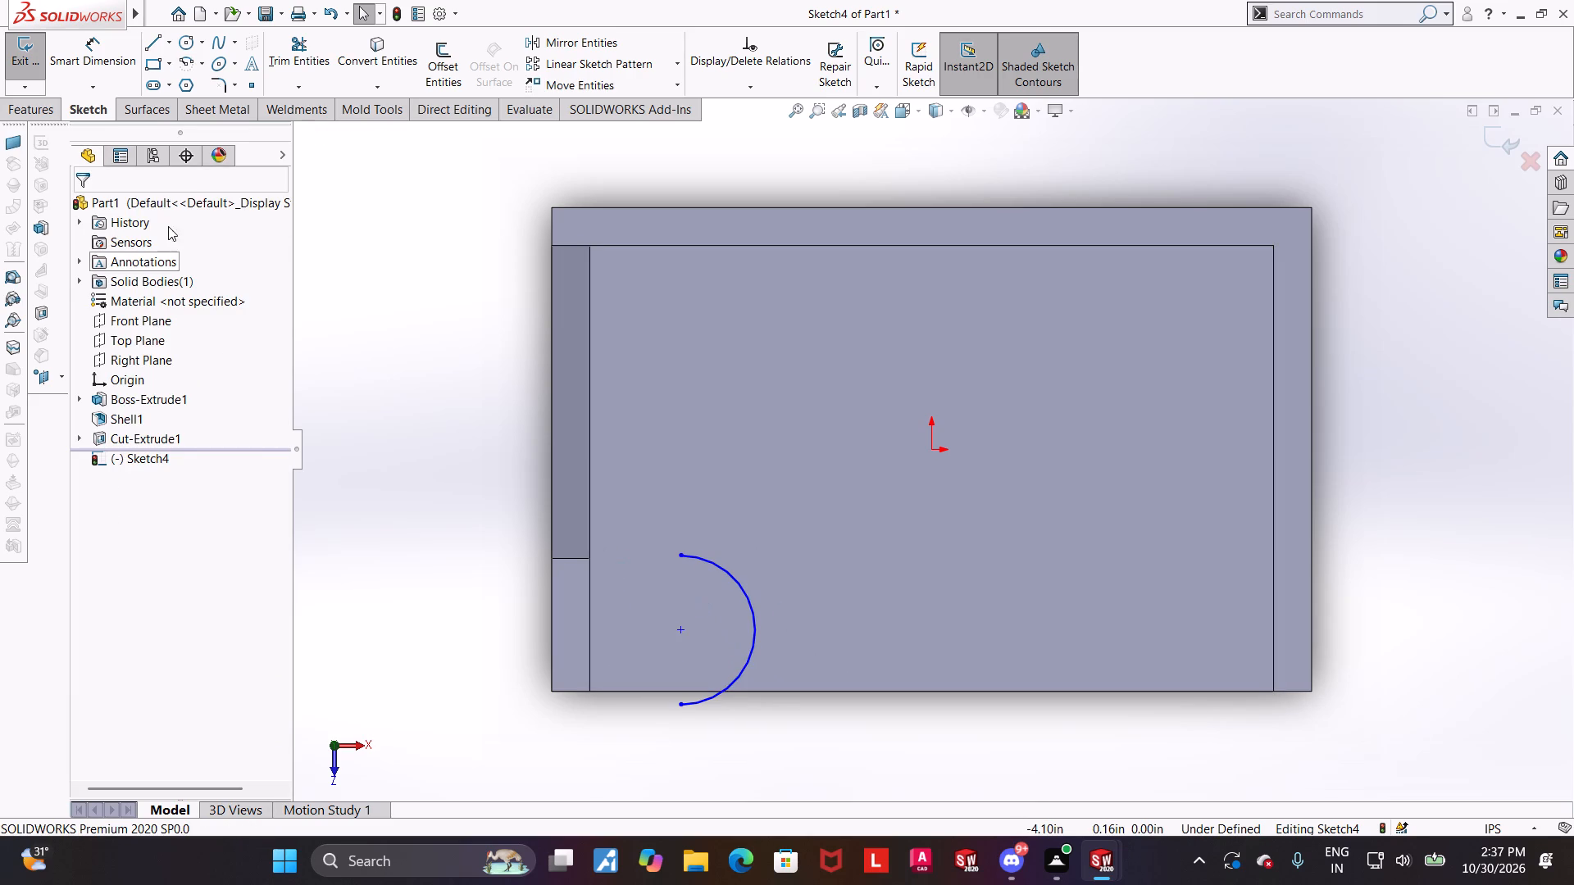
# Close the arc with three lines reaching the cut wall's outer edge, about 0.96 in along that edge and 0.81 in across.
pyautogui.click(149, 48)
pyautogui.click(676, 704)
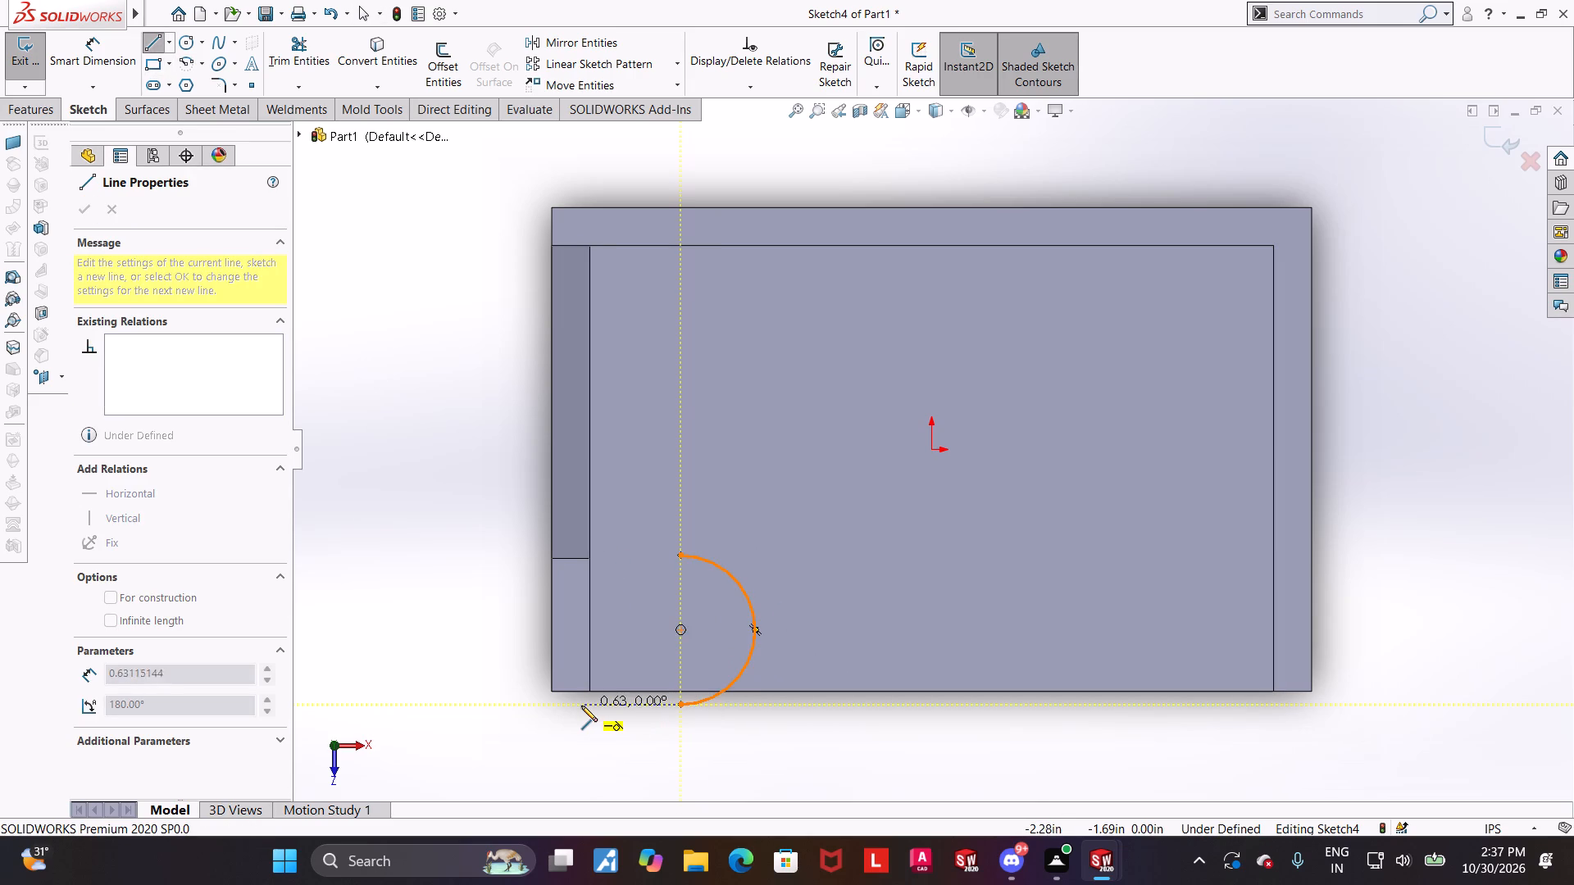
pyautogui.click(553, 708)
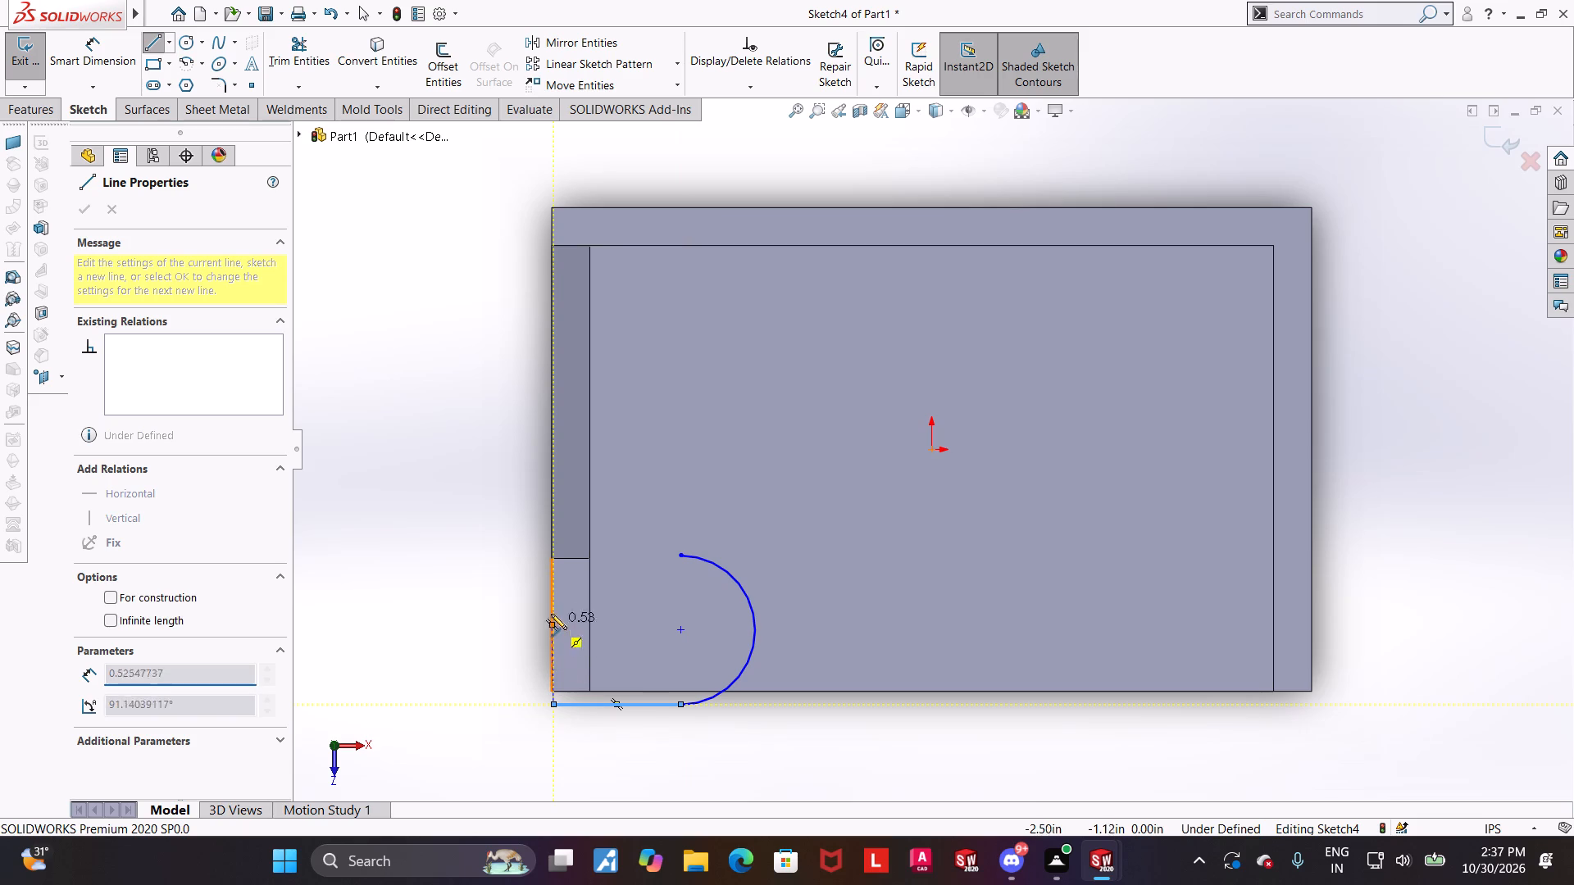
pyautogui.click(552, 562)
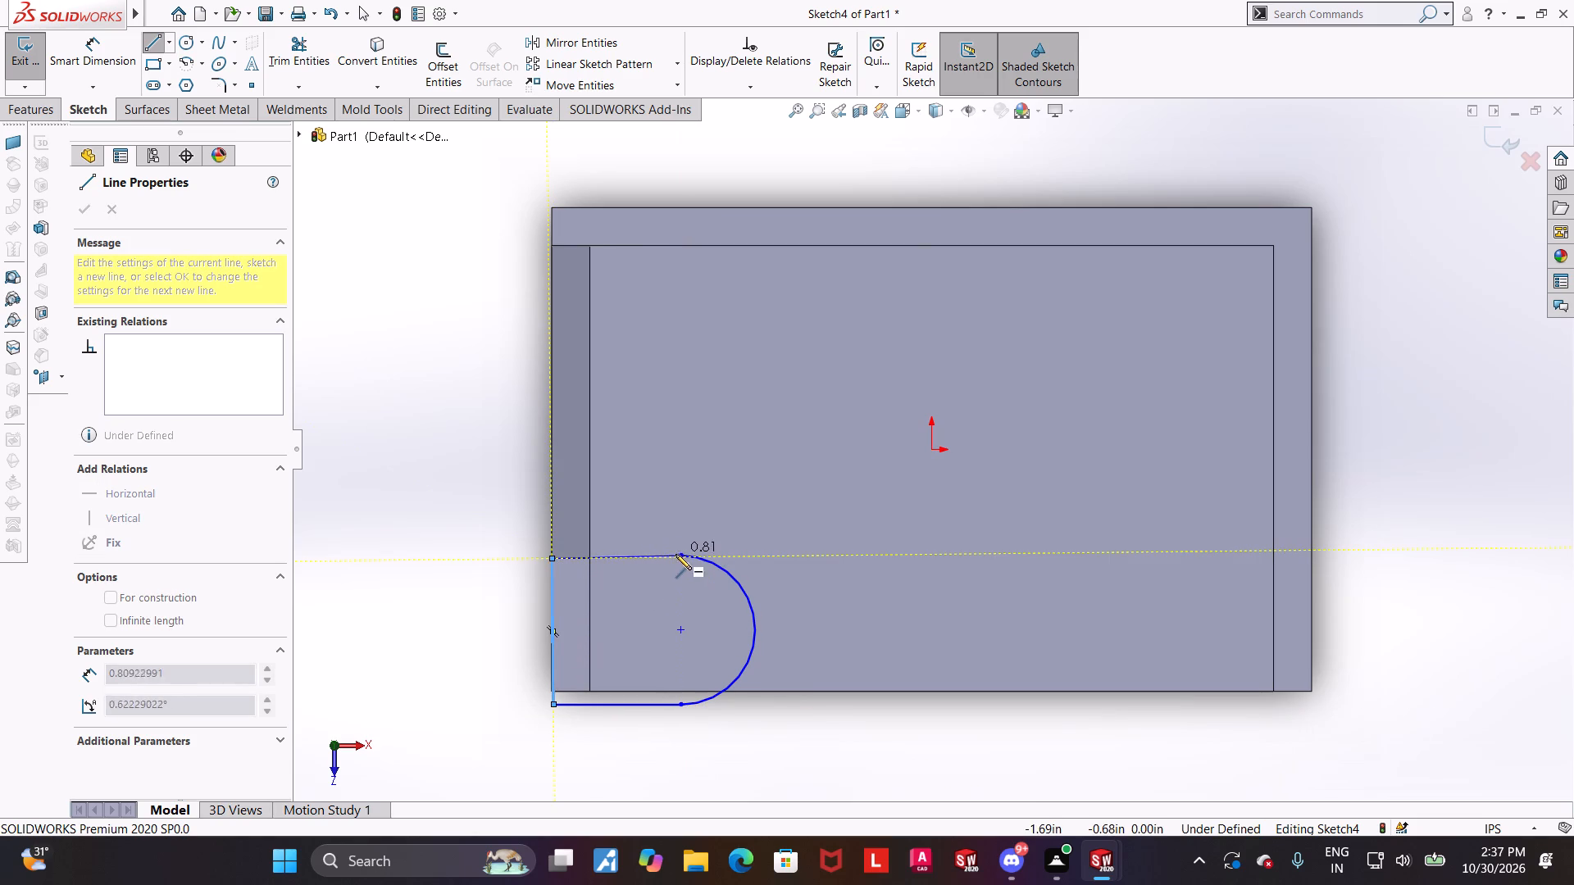
pyautogui.click(678, 556)
pyautogui.press('Escape')
pyautogui.press('Escape')
# Make the profile's rear horizontal line collinear with the 0.25 in edge at the foot of the wall's slope.
pyautogui.click(666, 556)
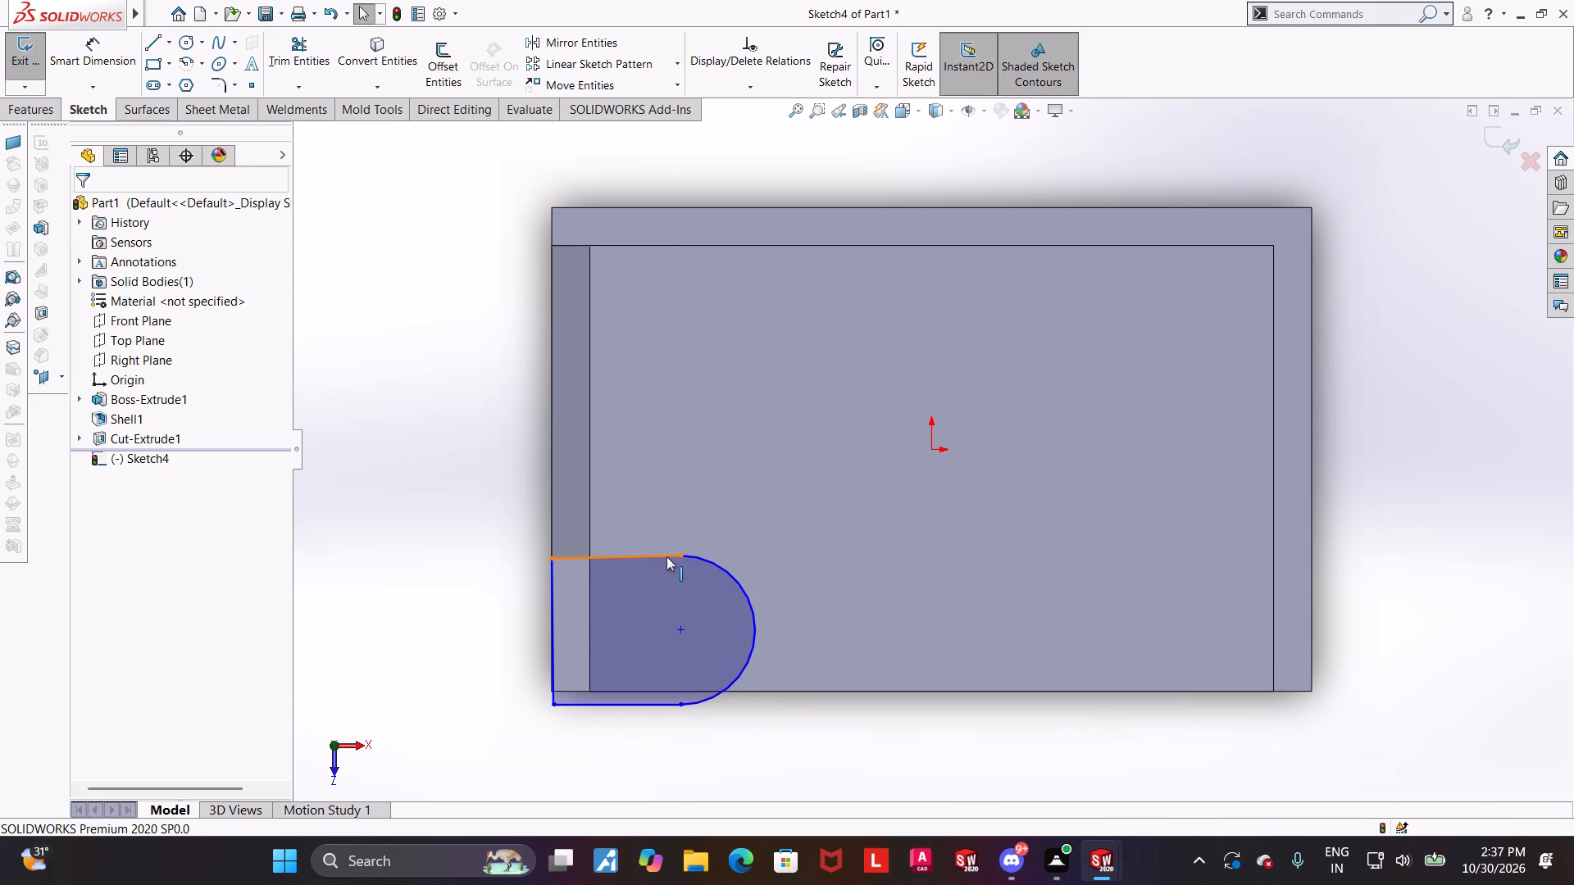
pyautogui.click(712, 486)
pyautogui.press('Escape')
pyautogui.moveTo(643, 556); pyautogui.dragTo(646, 587)
pyautogui.press('Escape')
pyautogui.click(467, 555)
pyautogui.click(569, 559)
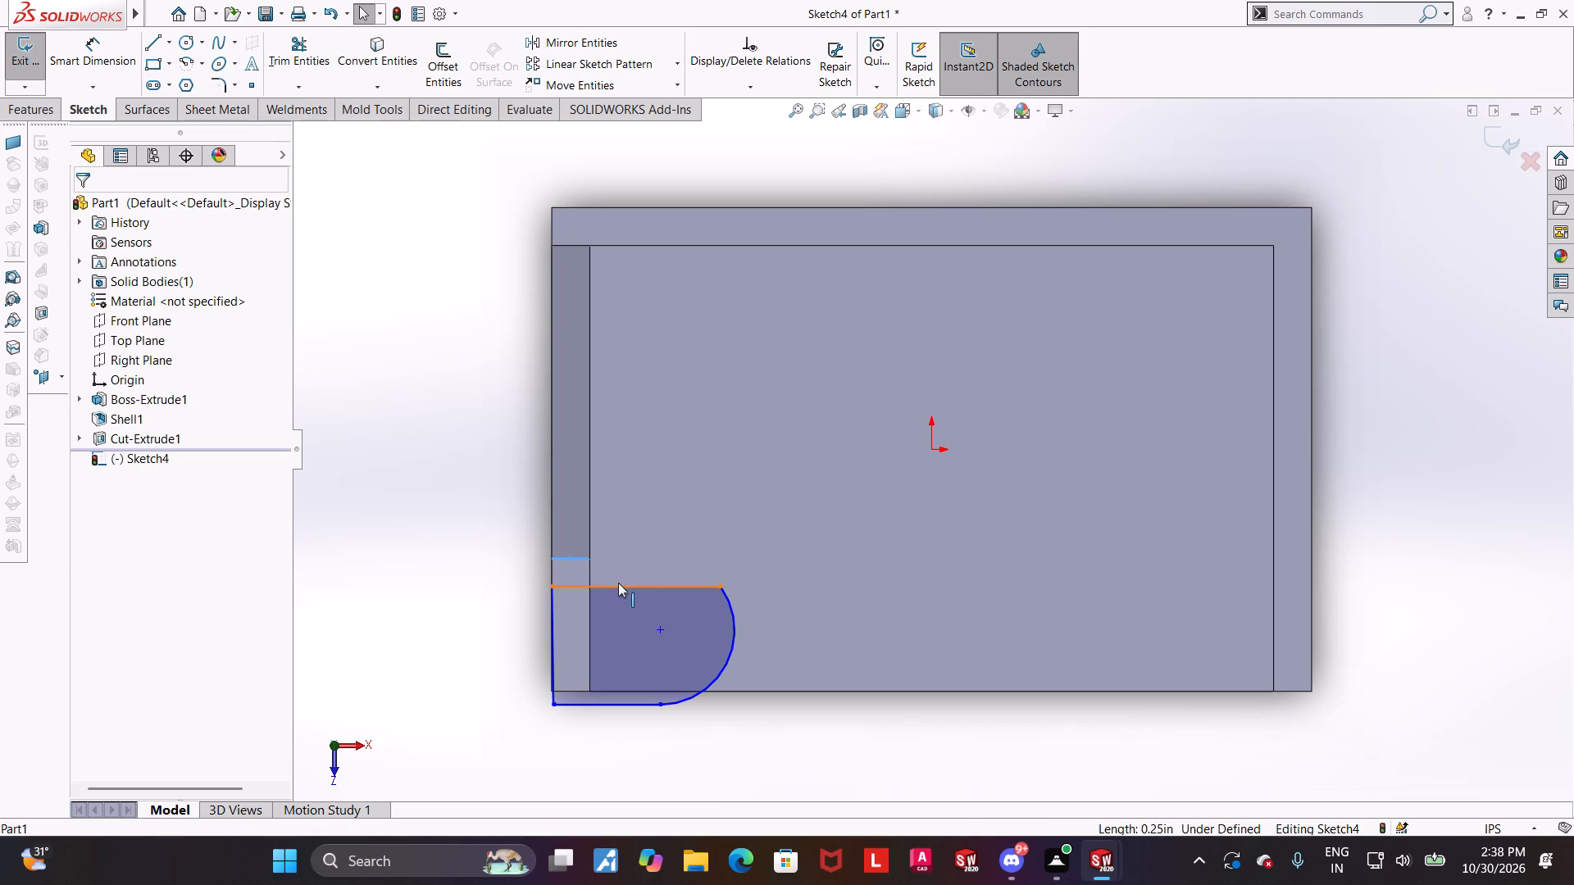
pyautogui.keyDown('ctrl'); pyautogui.click(618, 583); pyautogui.keyUp('ctrl')
pyautogui.click(84, 509)
pyautogui.click(479, 576)
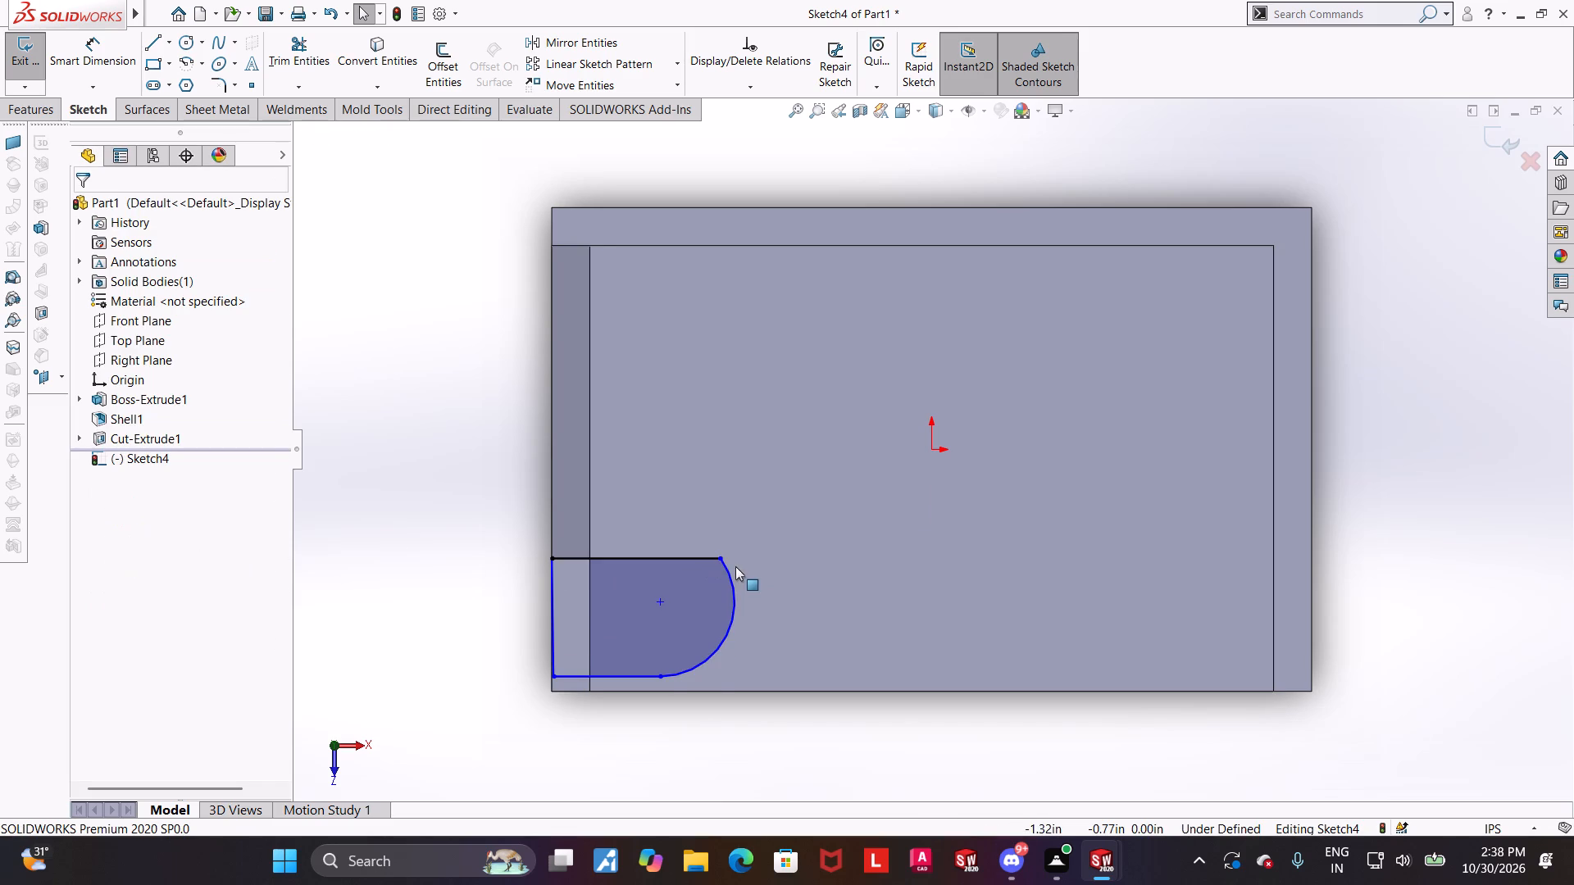
# Move the arc's rear endpoint in line with its centre and make the arc tangent to both horizontal lines.
pyautogui.moveTo(719, 556); pyautogui.dragTo(662, 563)
pyautogui.click(448, 619)
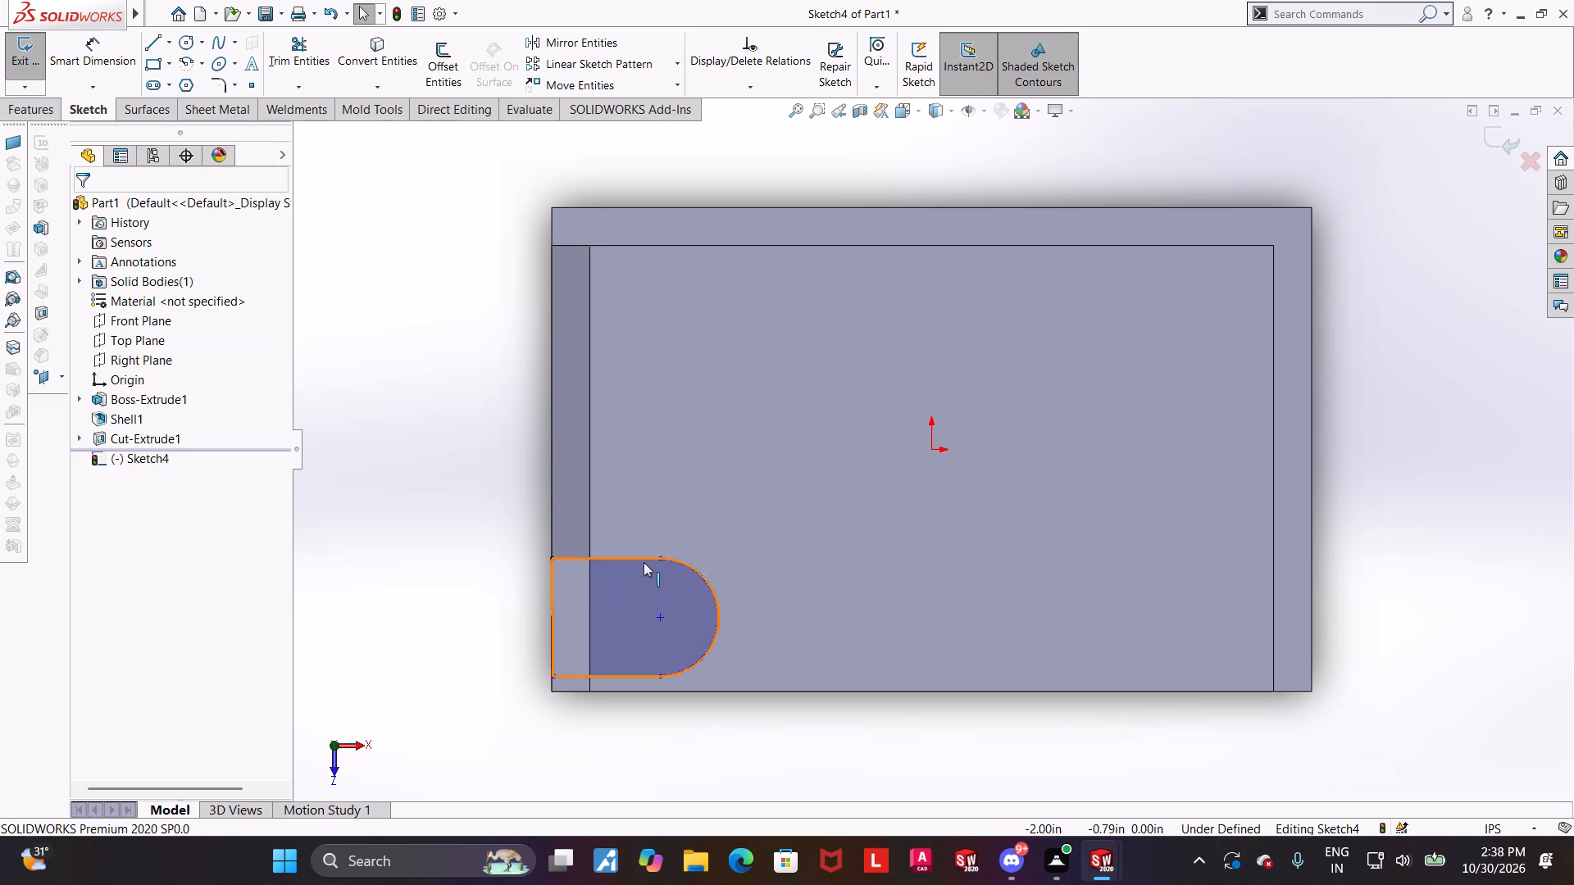
pyautogui.click(639, 556)
pyautogui.keyDown('ctrl'); pyautogui.click(679, 561); pyautogui.keyUp('ctrl')
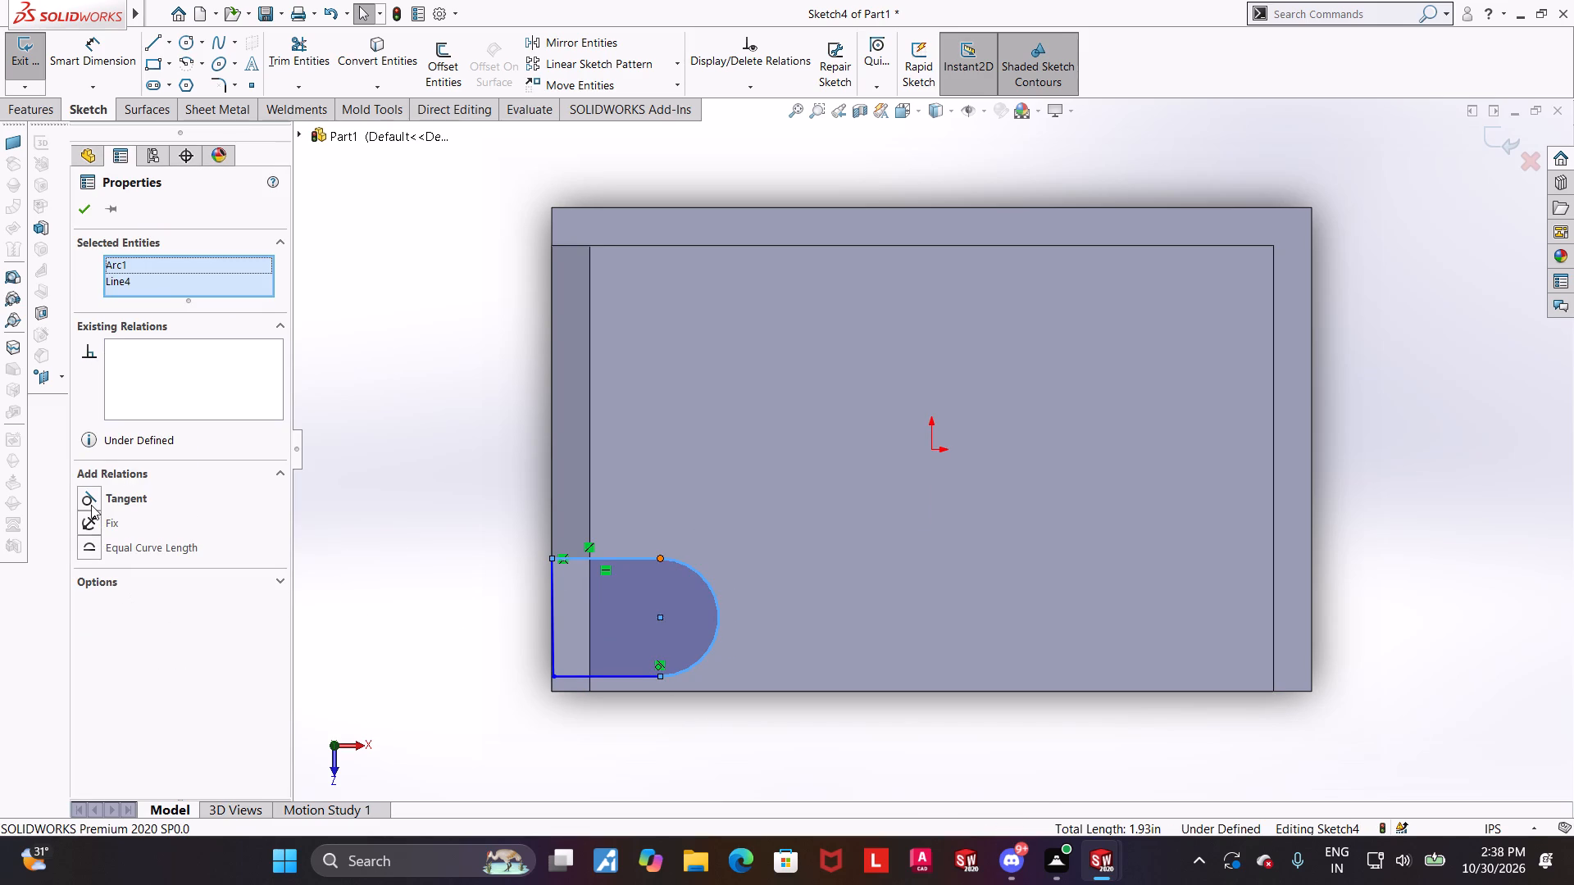
pyautogui.click(91, 503)
pyautogui.click(584, 708)
pyautogui.click(631, 674)
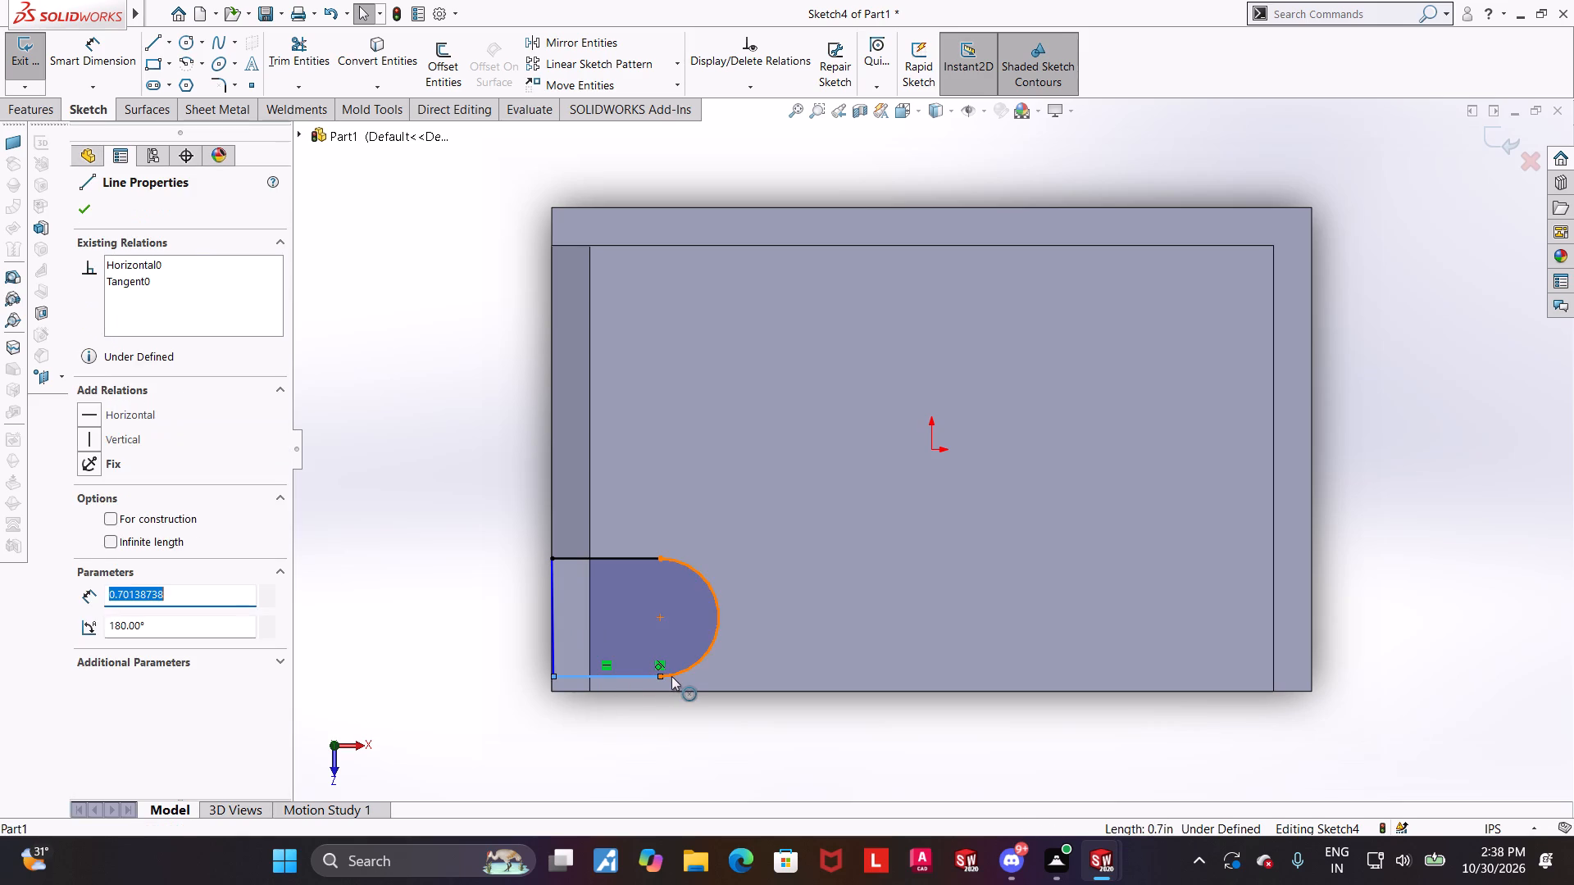
pyautogui.keyDown('ctrl'); pyautogui.click(671, 676); pyautogui.keyUp('ctrl')
pyautogui.click(95, 501)
pyautogui.click(472, 561)
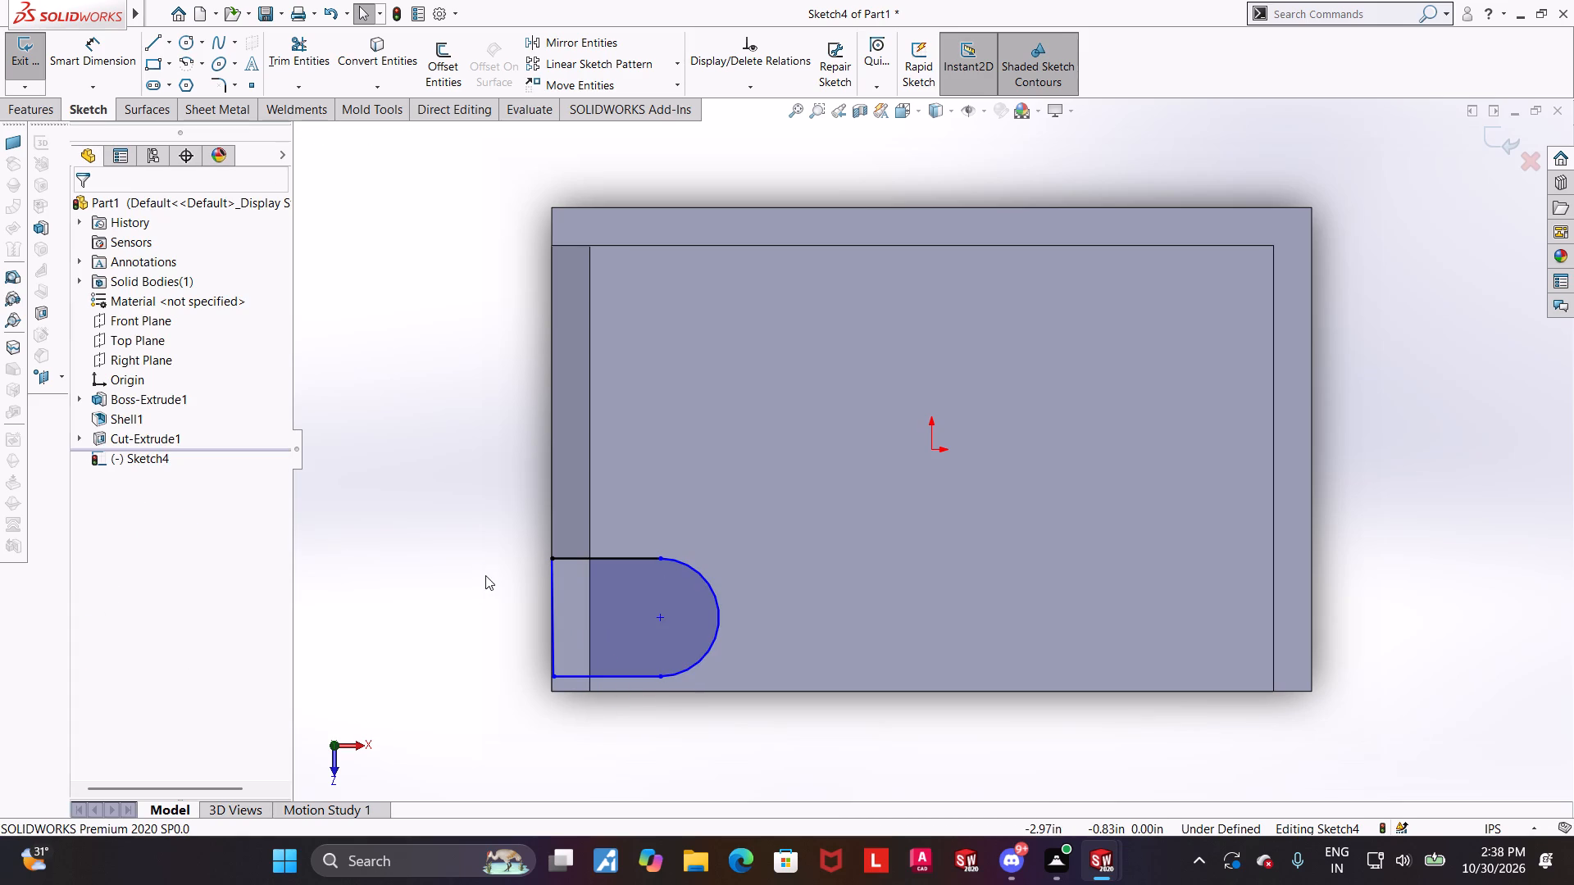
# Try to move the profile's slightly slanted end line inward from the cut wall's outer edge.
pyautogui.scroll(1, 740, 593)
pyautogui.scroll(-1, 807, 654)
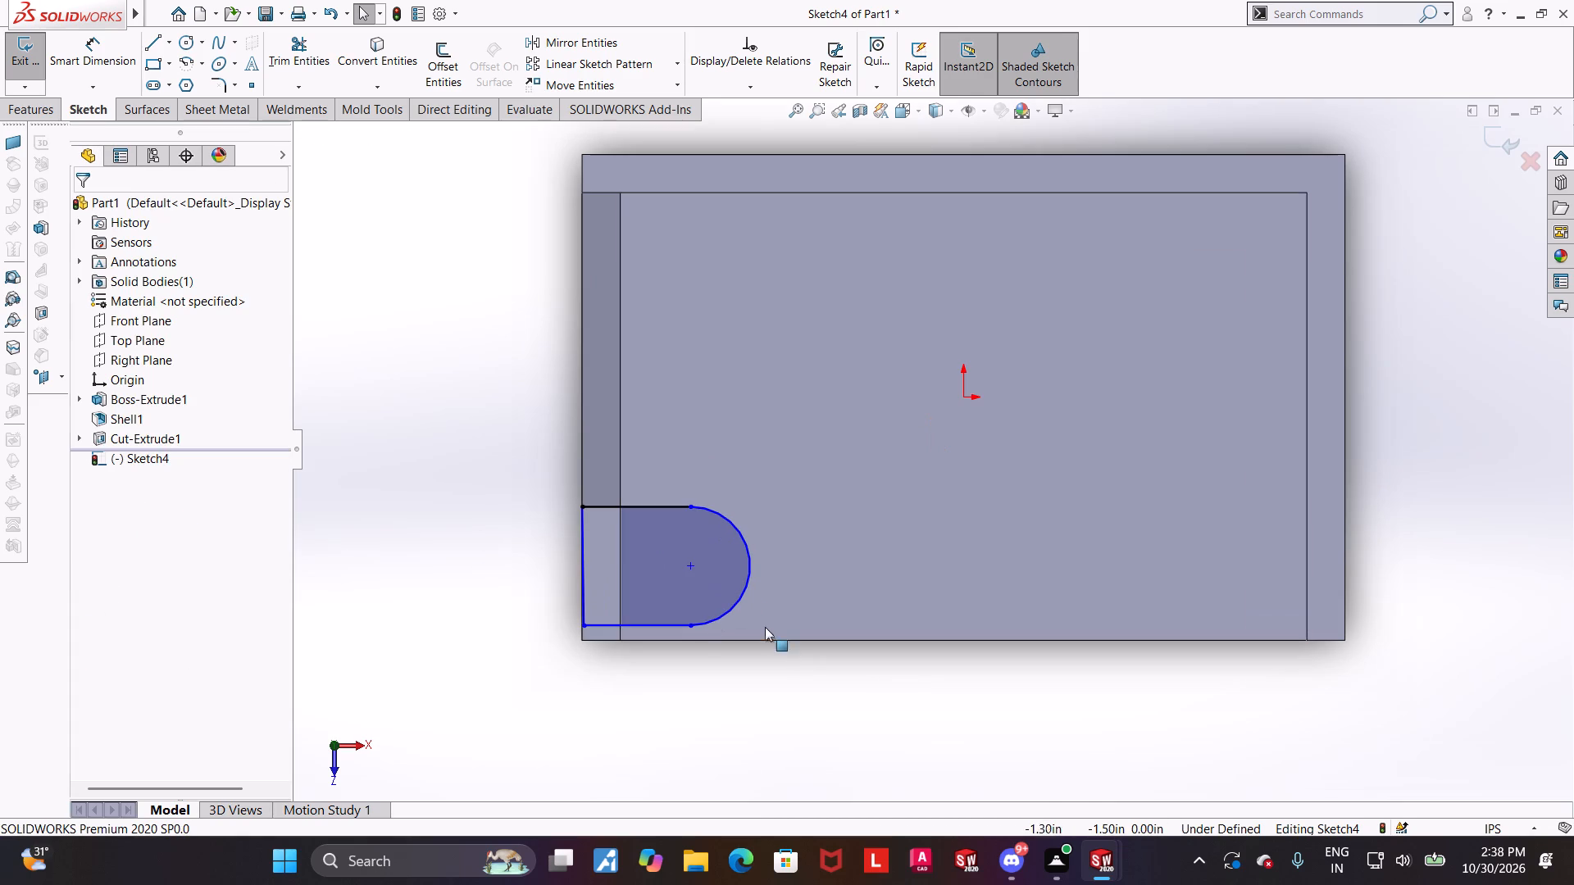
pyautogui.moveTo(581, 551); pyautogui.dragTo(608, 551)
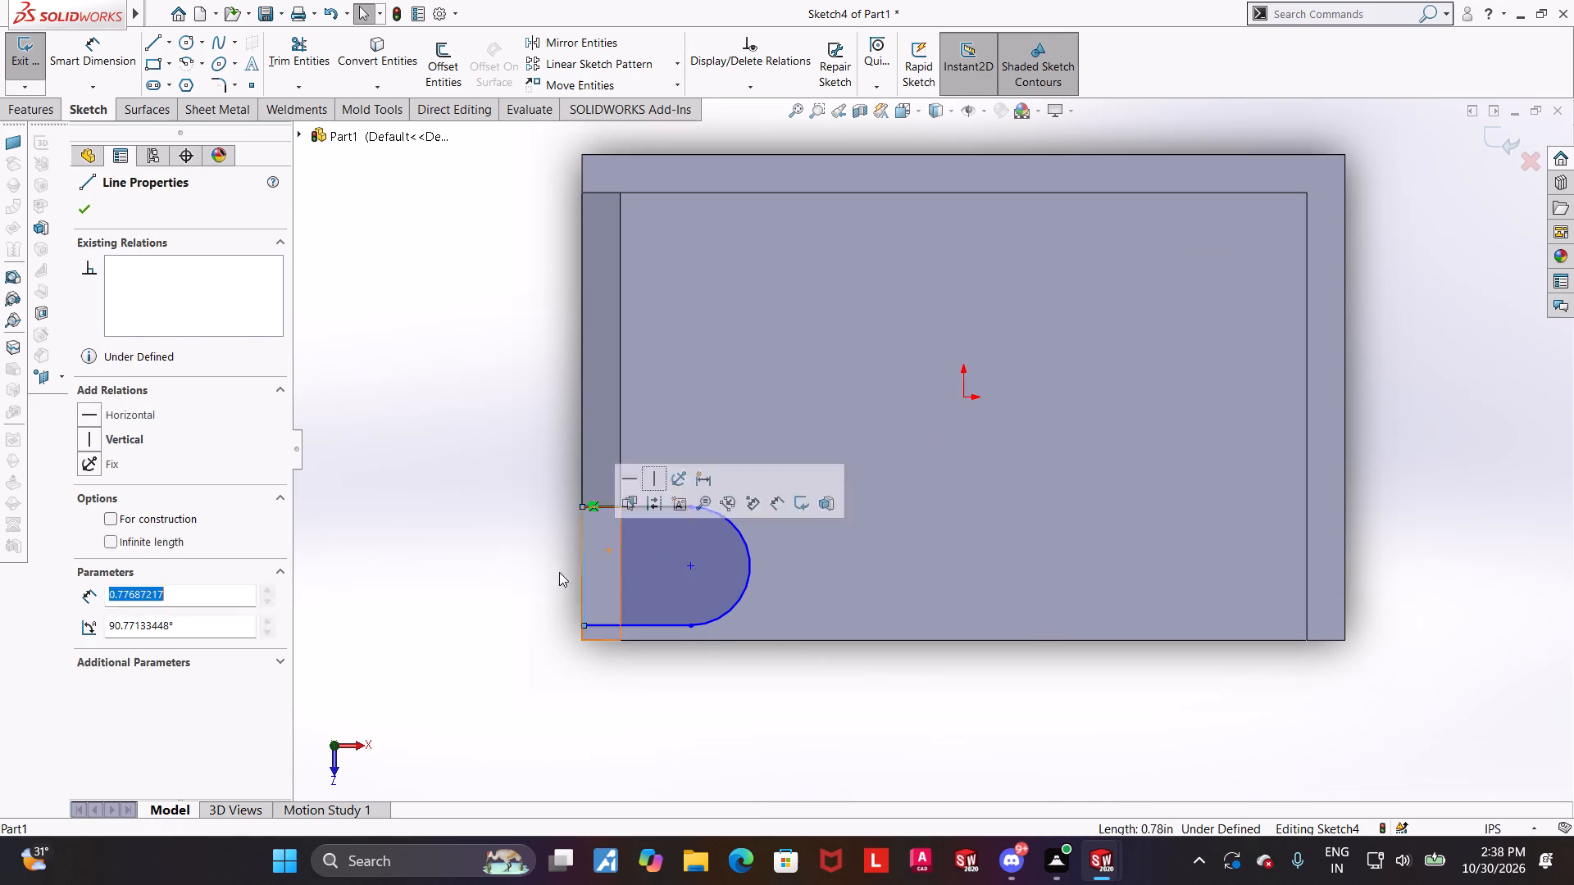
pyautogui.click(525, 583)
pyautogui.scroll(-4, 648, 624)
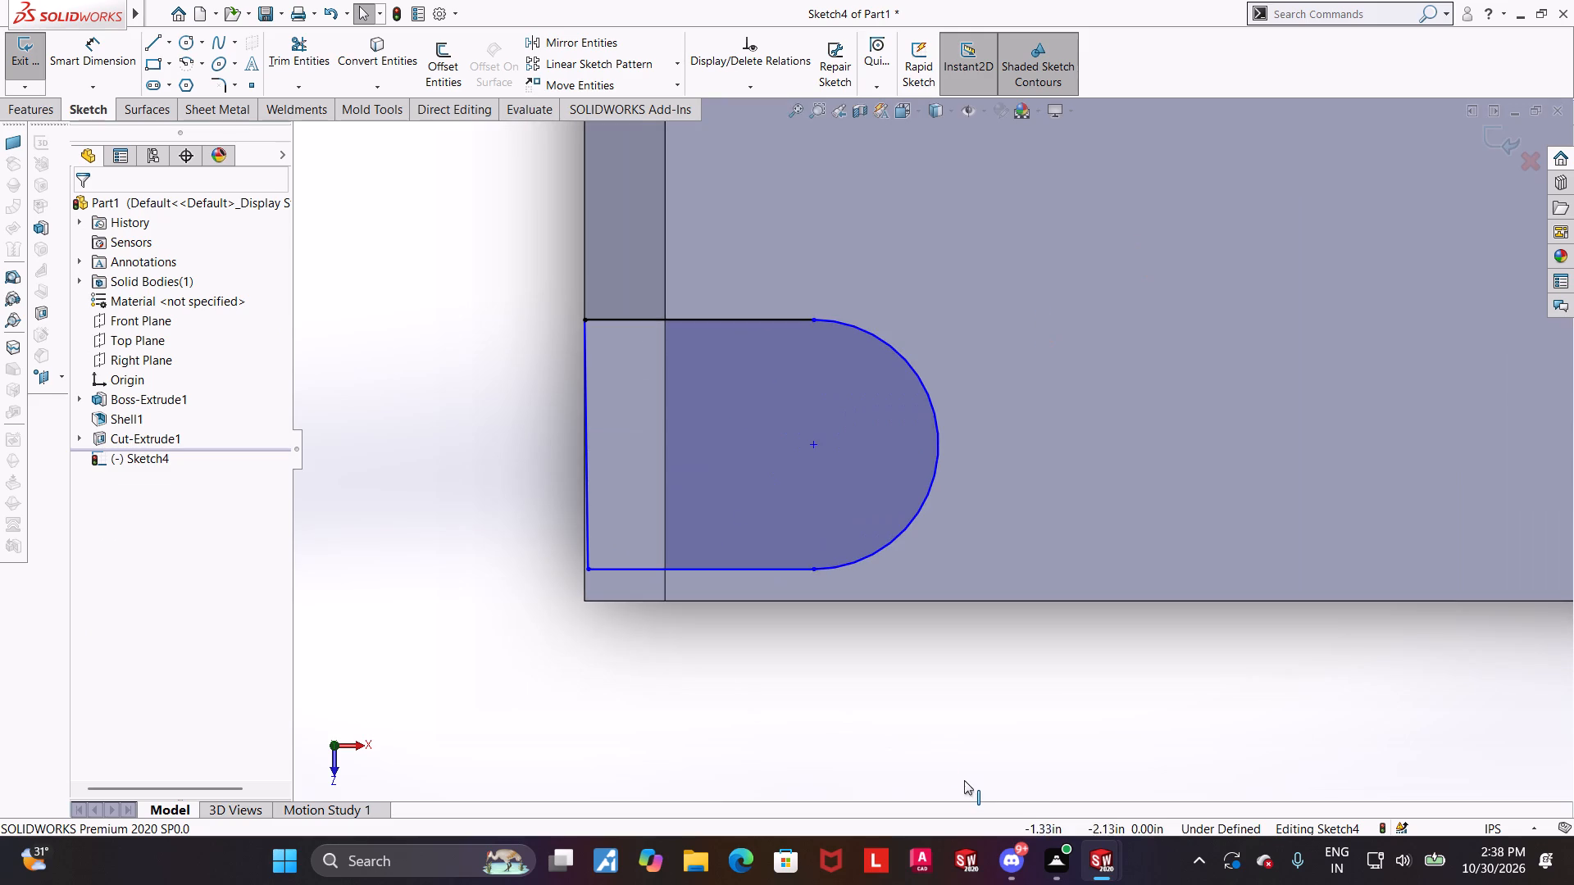
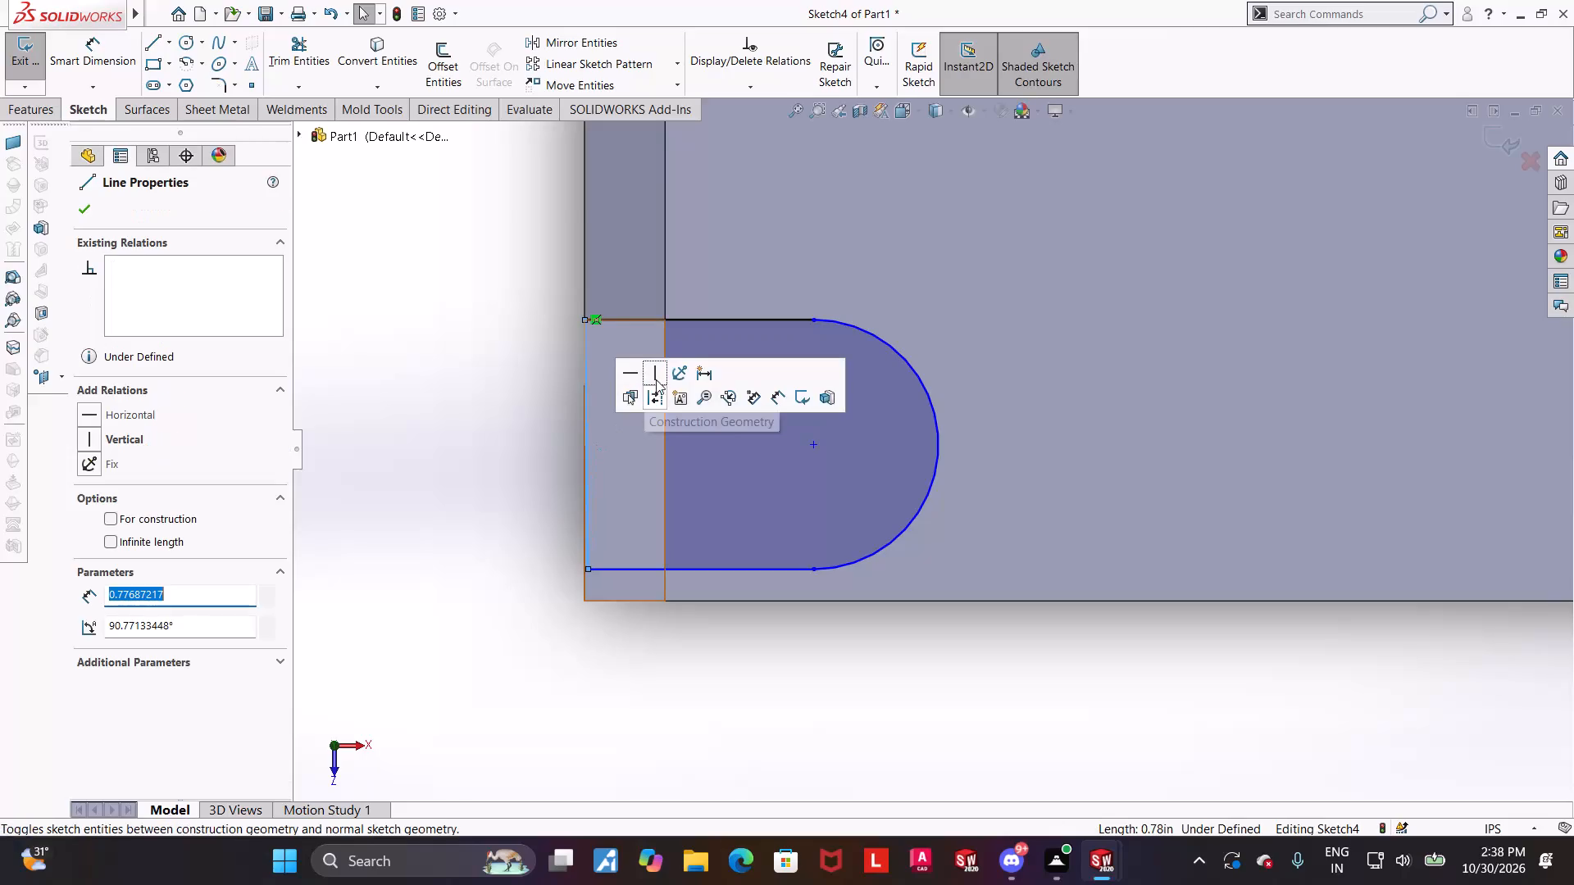
# Make the profile's slightly slanted end line at the cut wall's outer edge vertical.
pyautogui.click(656, 373)
pyautogui.click(571, 523)
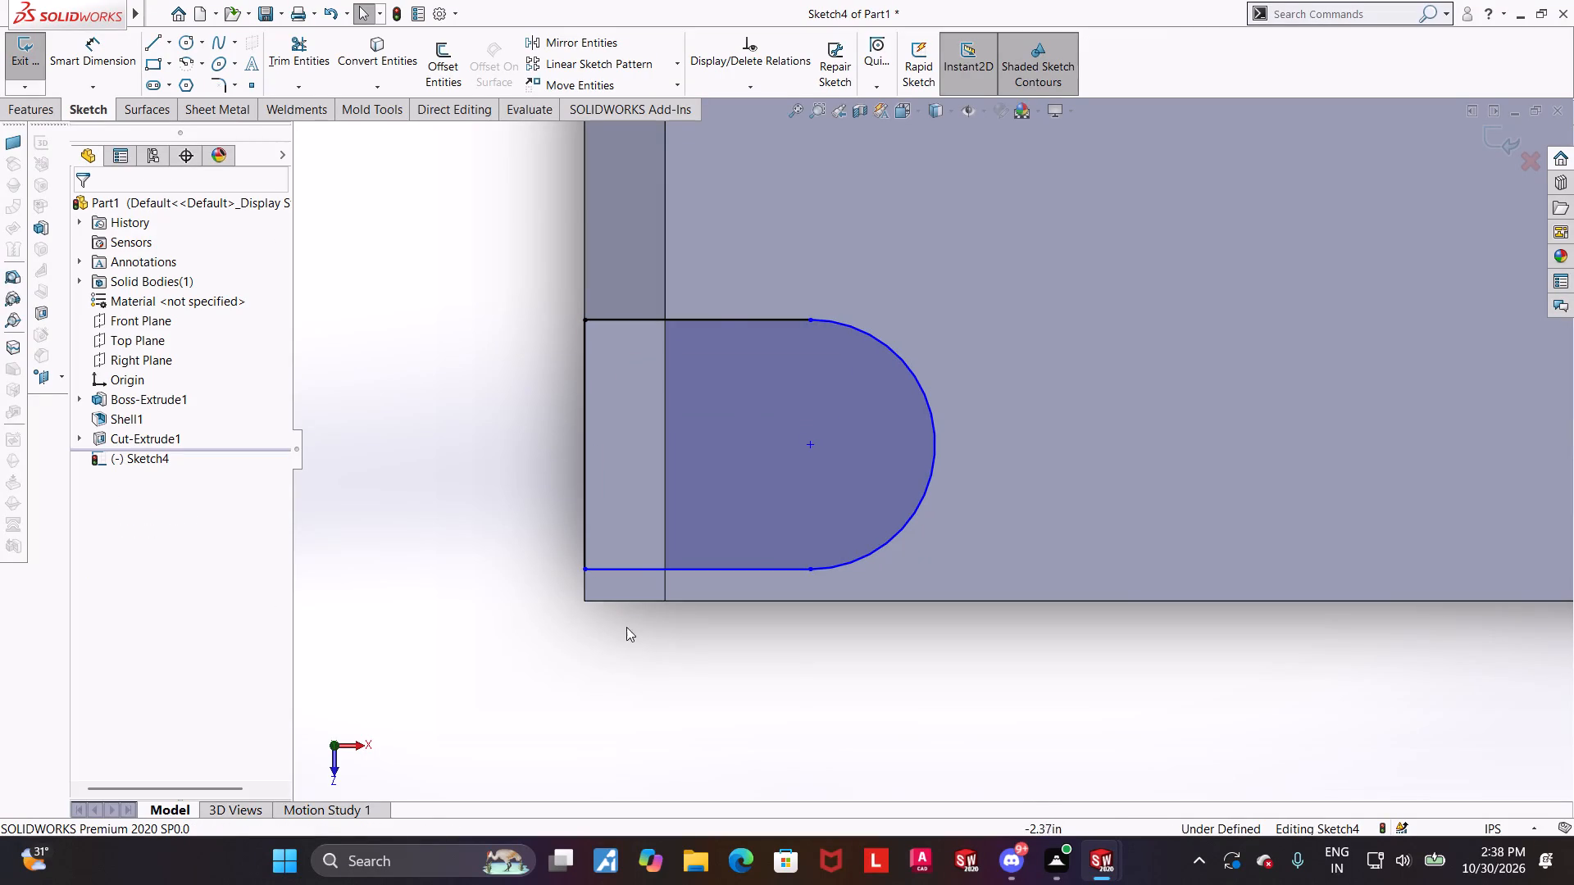
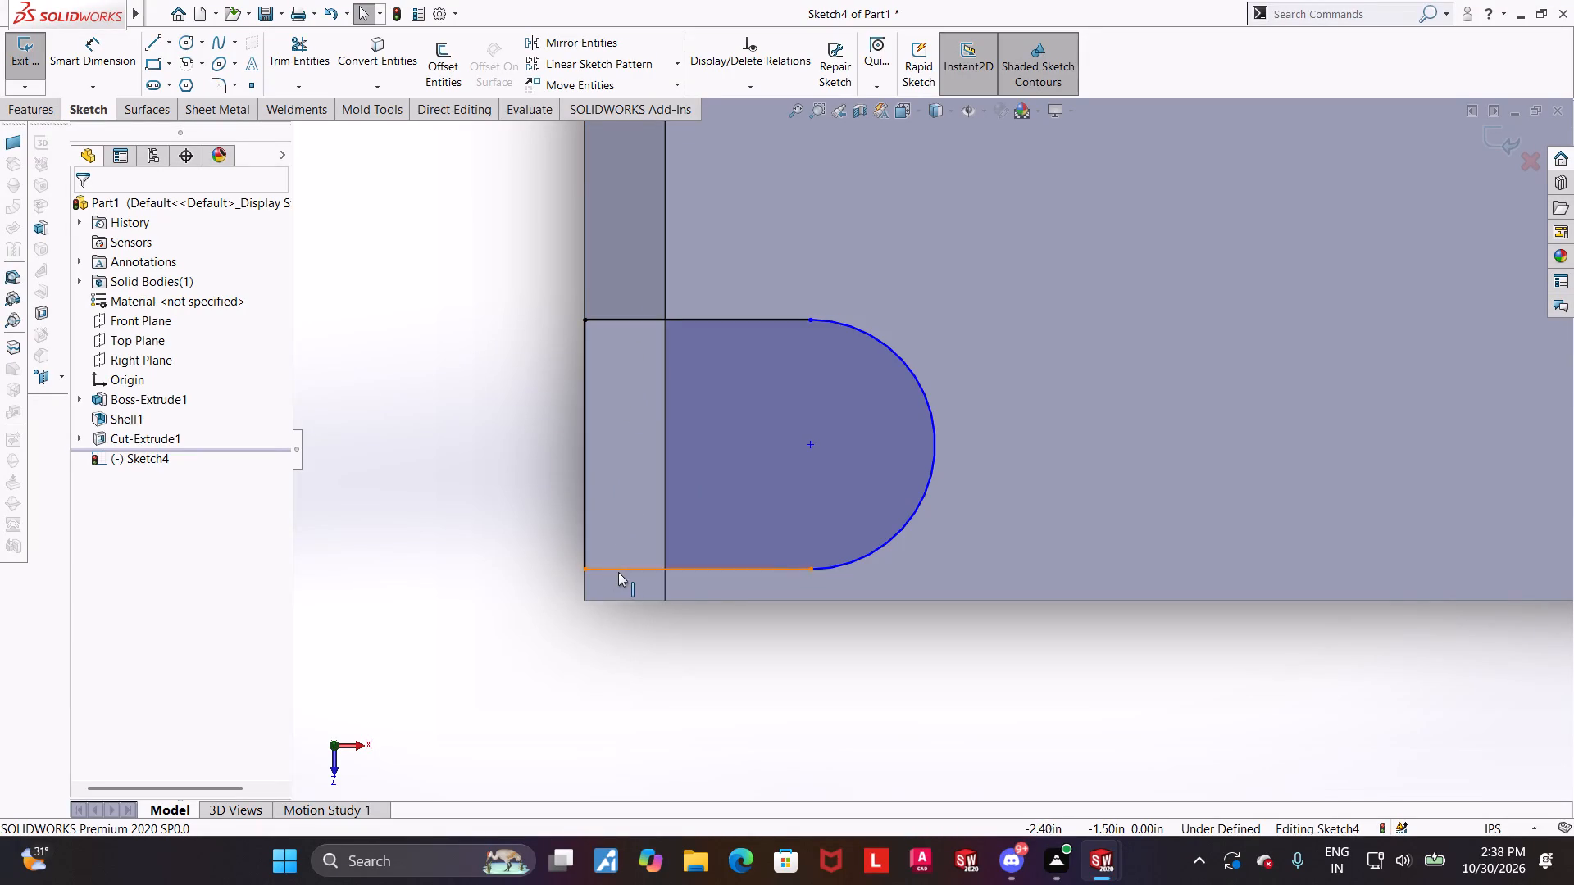
# Make the profile's front horizontal line collinear with the block's front edge at the cut wall's corner.
pyautogui.scroll(1, 642, 587)
pyautogui.click(682, 547)
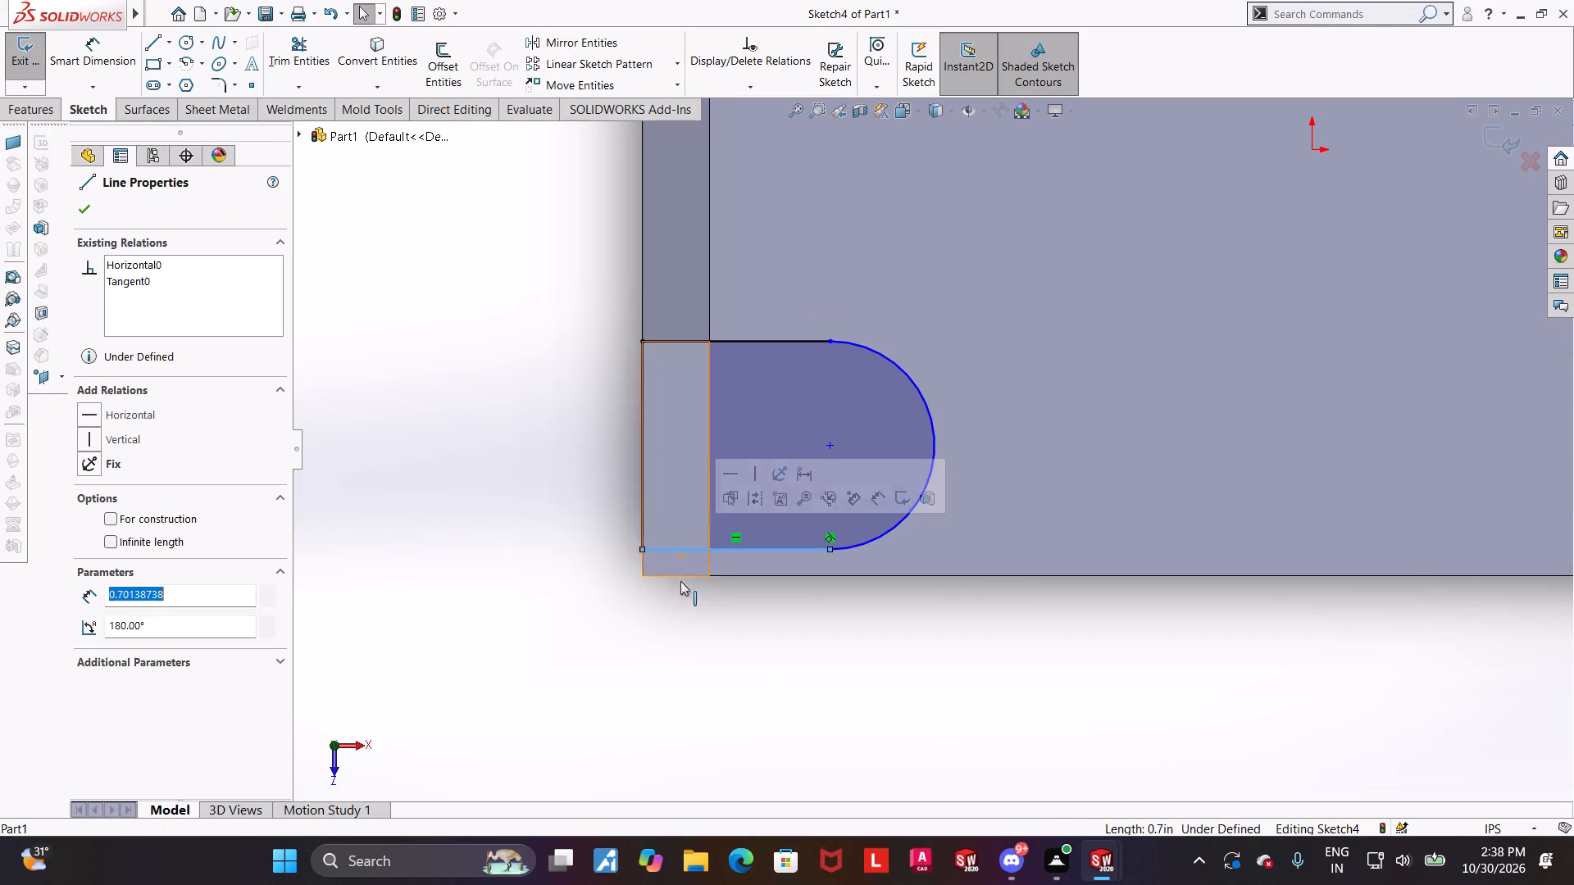
pyautogui.keyDown('ctrl'); pyautogui.click(677, 581); pyautogui.keyUp('ctrl')
pyautogui.keyDown('ctrl'); pyautogui.click(676, 576); pyautogui.keyUp('ctrl')
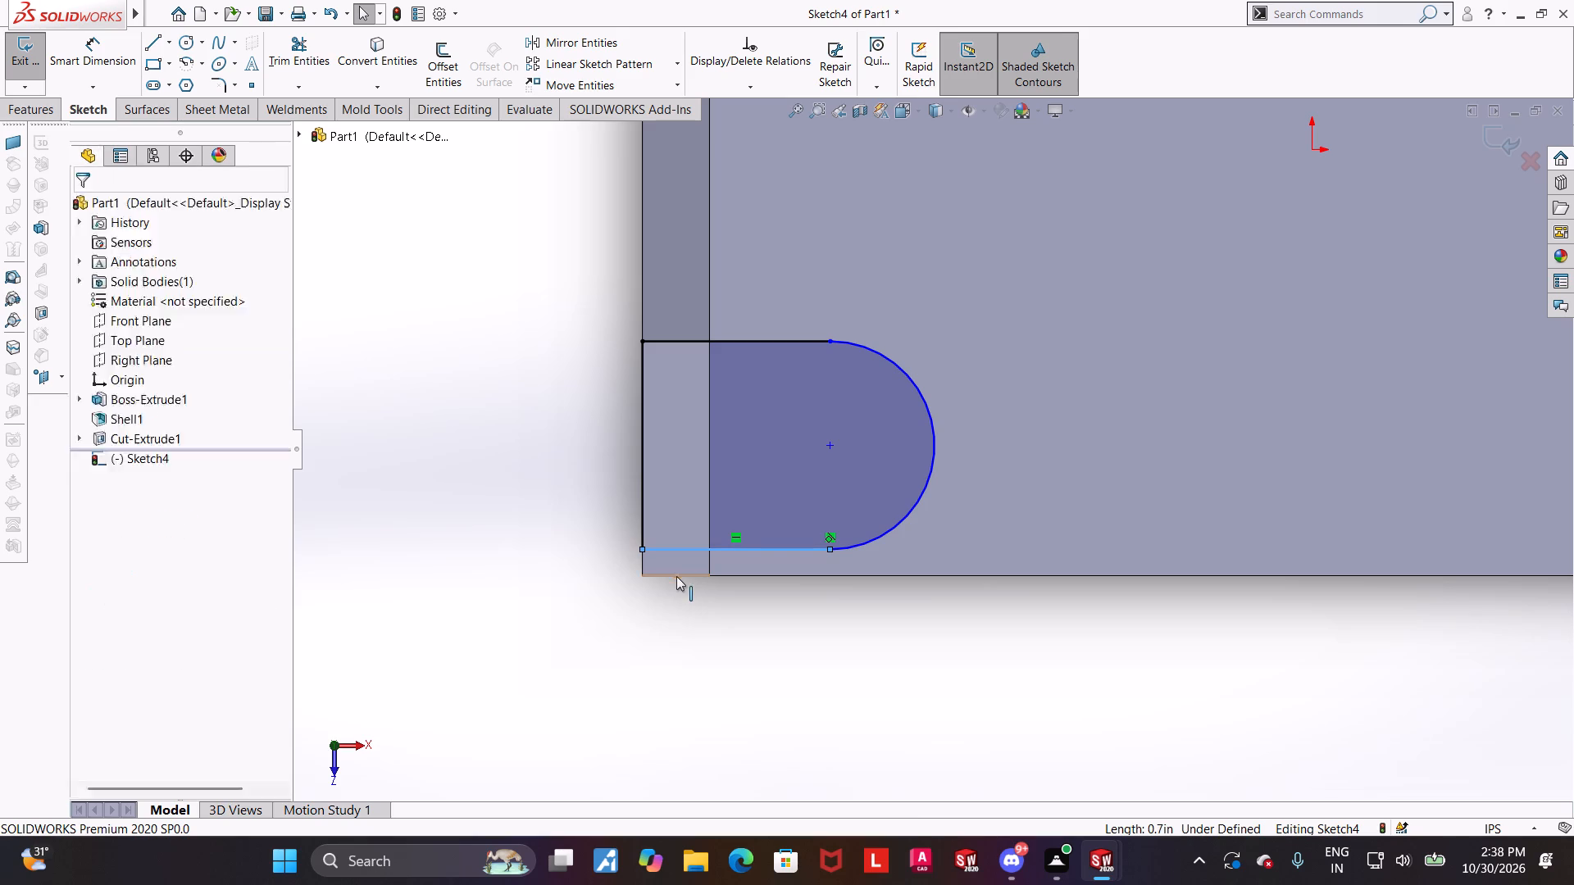
pyautogui.click(80, 488)
pyautogui.click(701, 619)
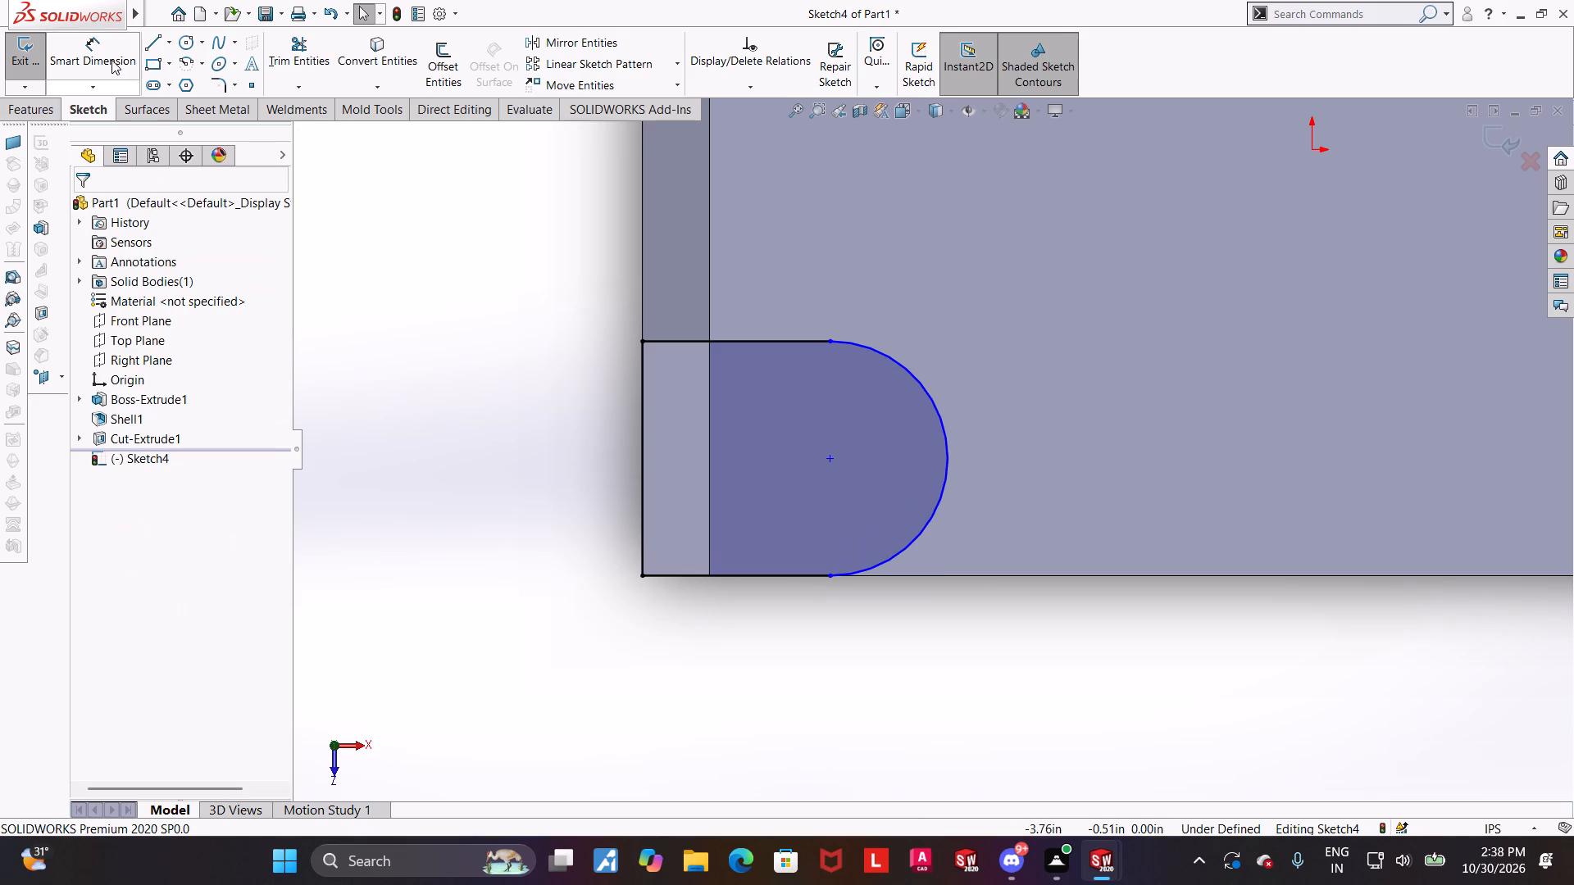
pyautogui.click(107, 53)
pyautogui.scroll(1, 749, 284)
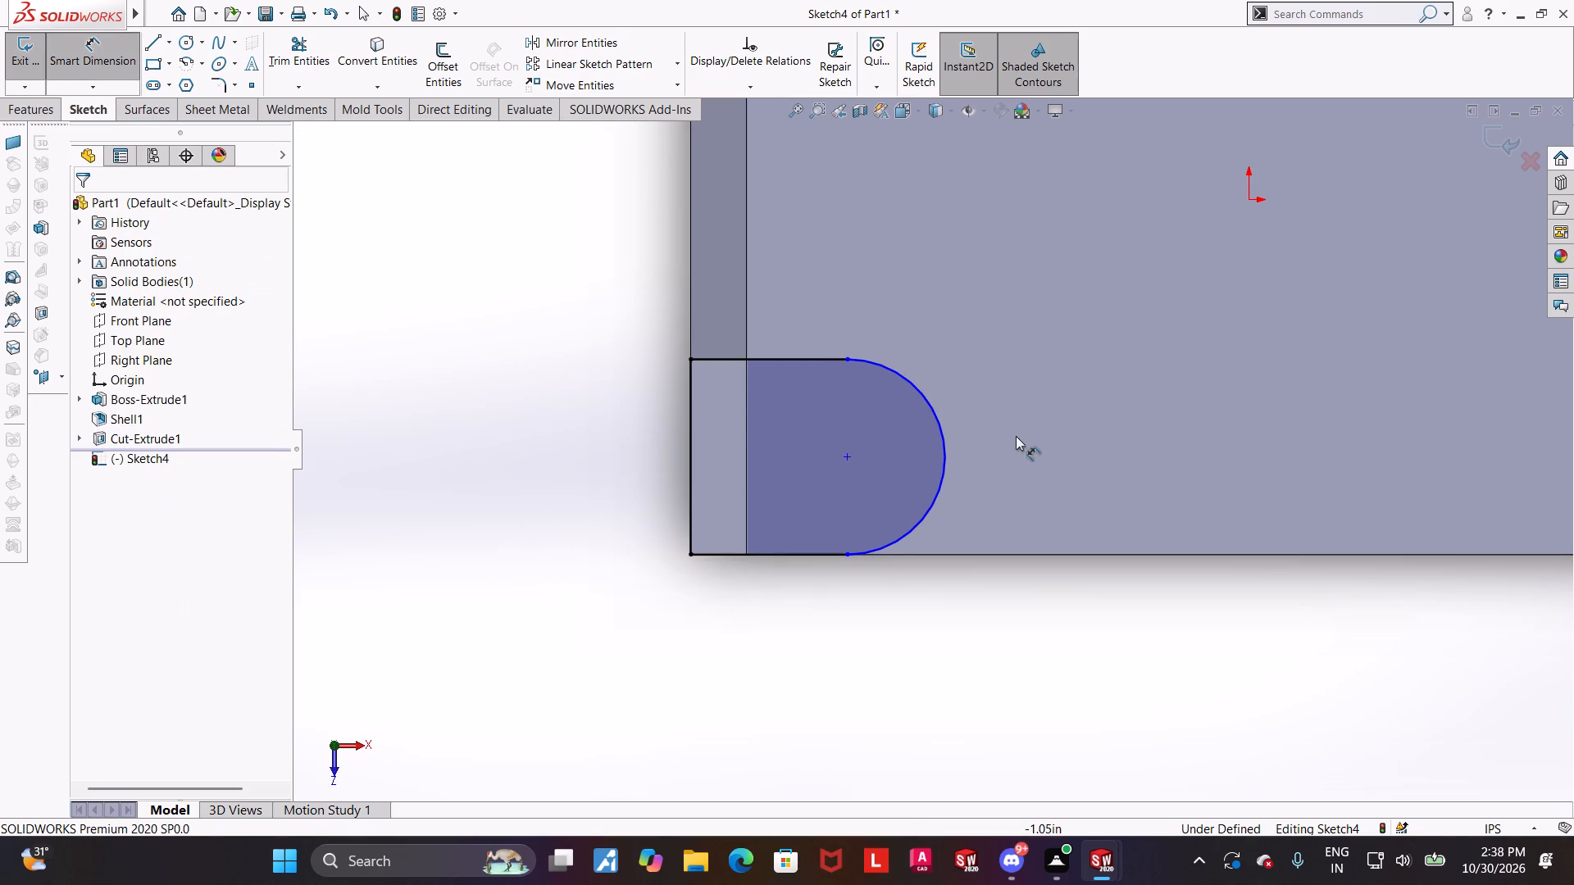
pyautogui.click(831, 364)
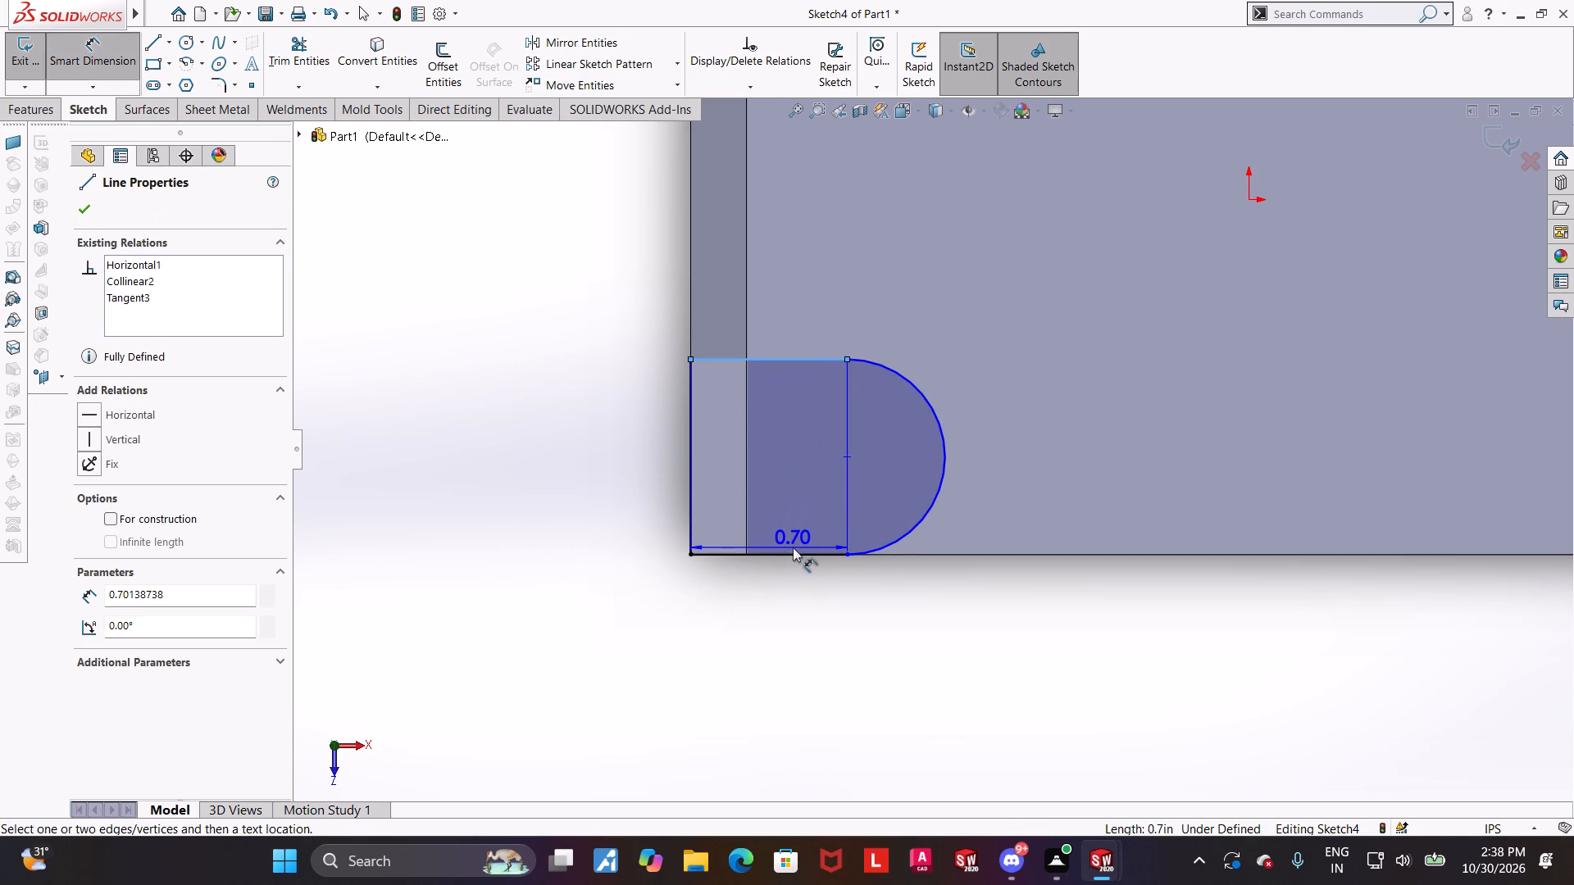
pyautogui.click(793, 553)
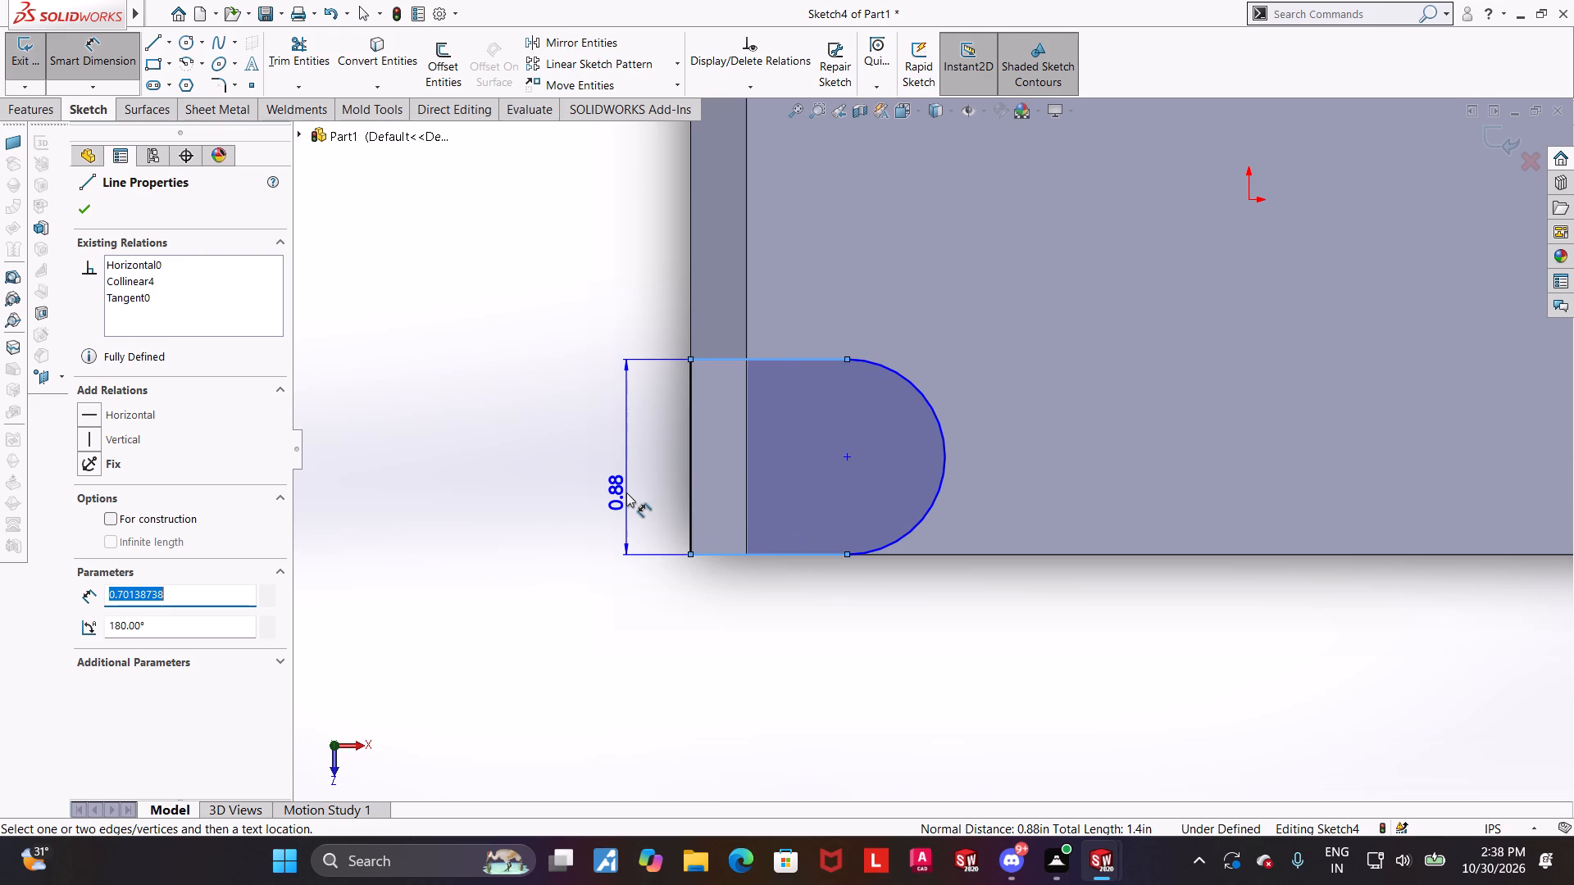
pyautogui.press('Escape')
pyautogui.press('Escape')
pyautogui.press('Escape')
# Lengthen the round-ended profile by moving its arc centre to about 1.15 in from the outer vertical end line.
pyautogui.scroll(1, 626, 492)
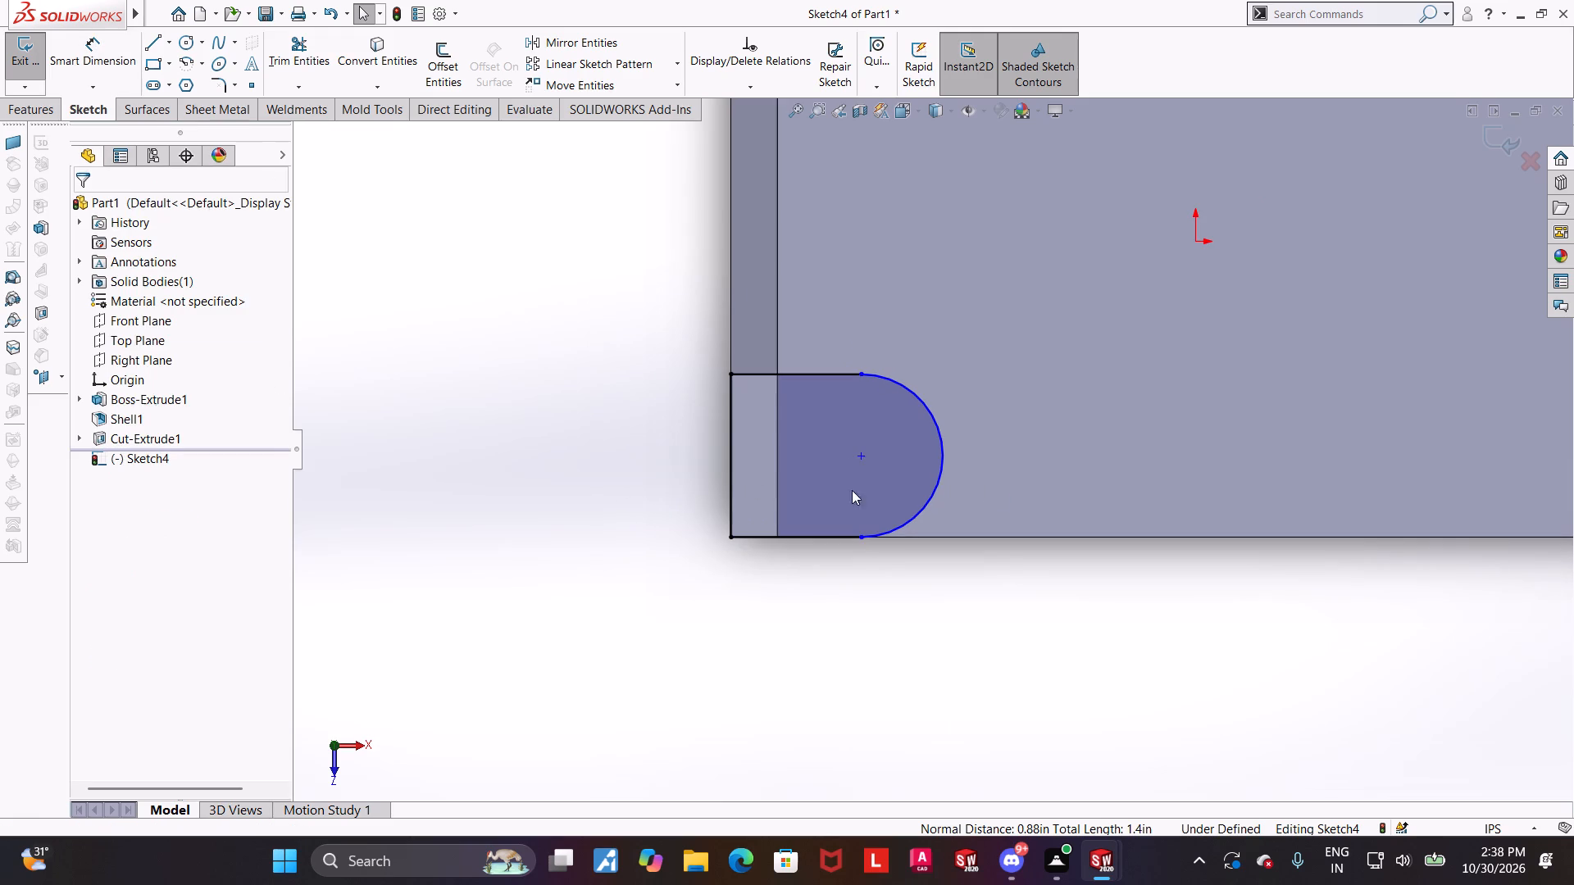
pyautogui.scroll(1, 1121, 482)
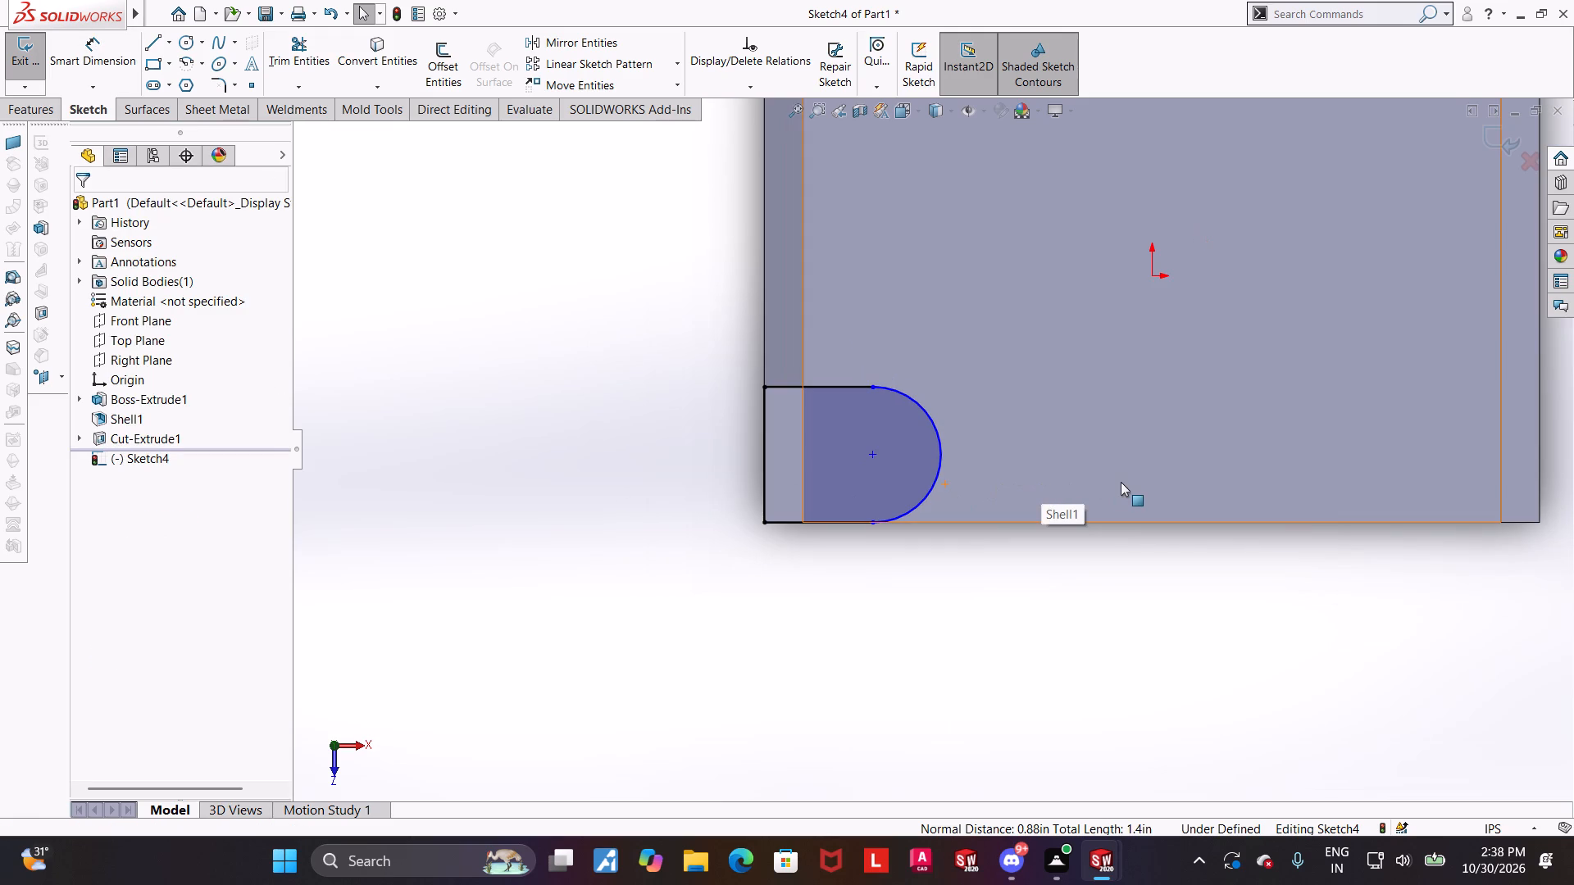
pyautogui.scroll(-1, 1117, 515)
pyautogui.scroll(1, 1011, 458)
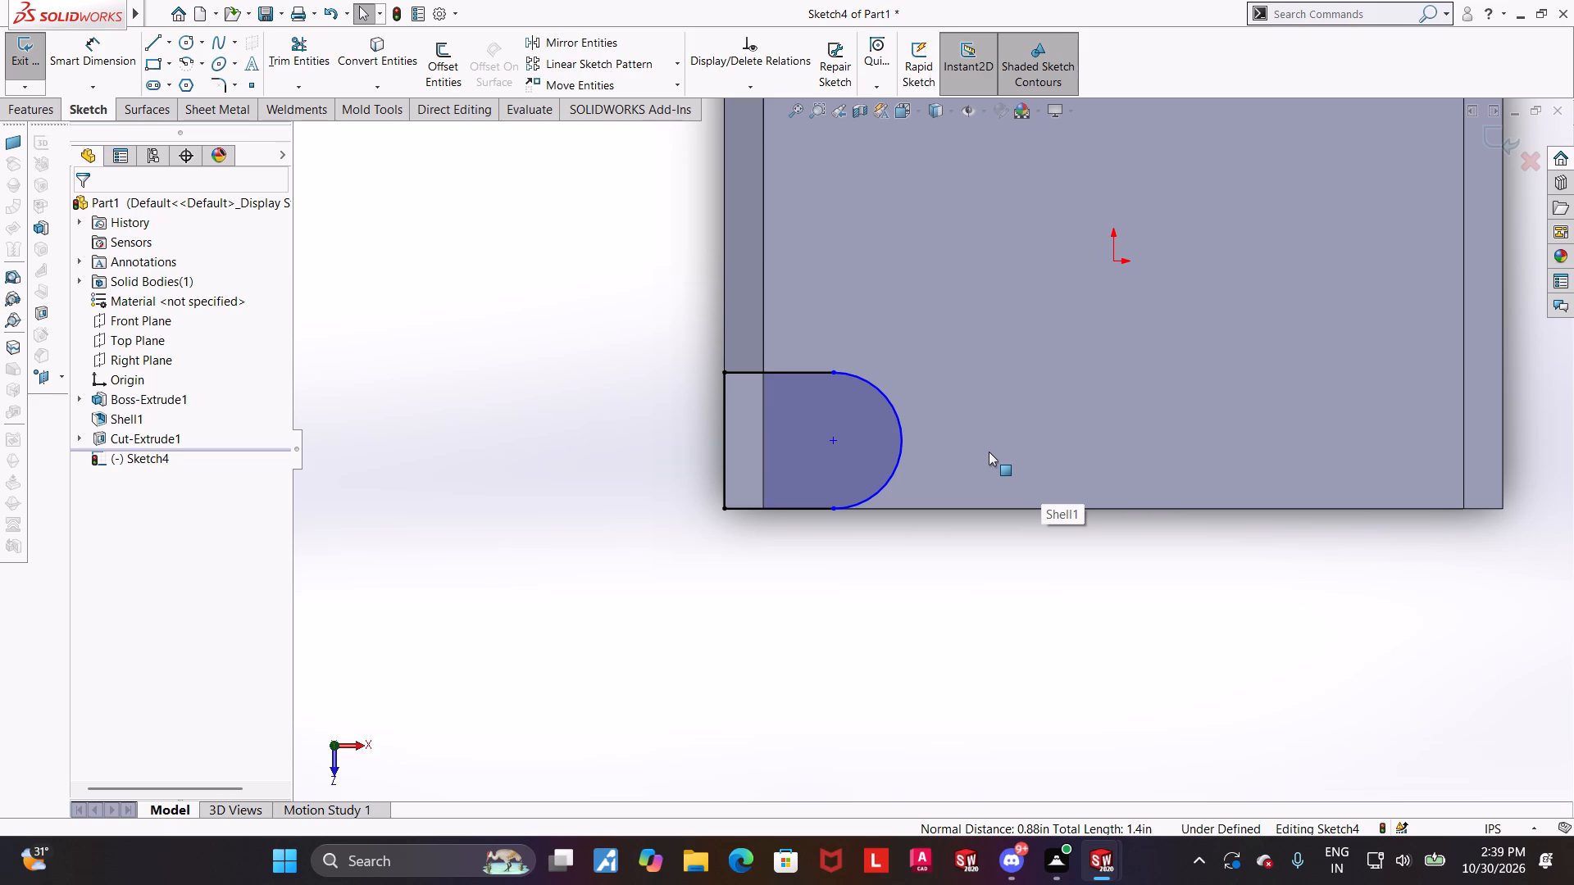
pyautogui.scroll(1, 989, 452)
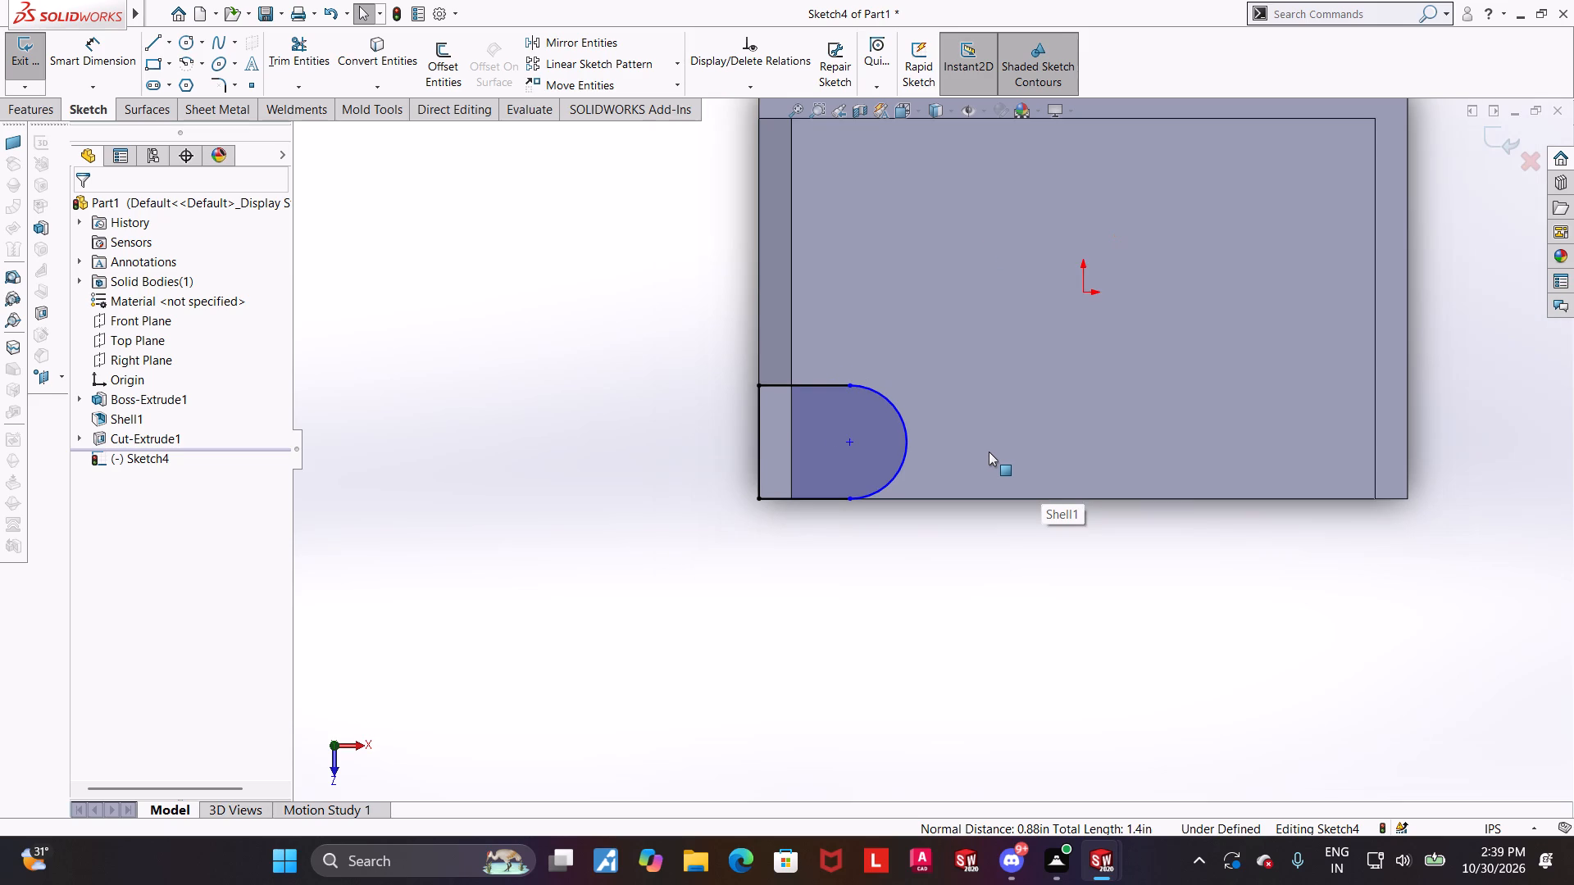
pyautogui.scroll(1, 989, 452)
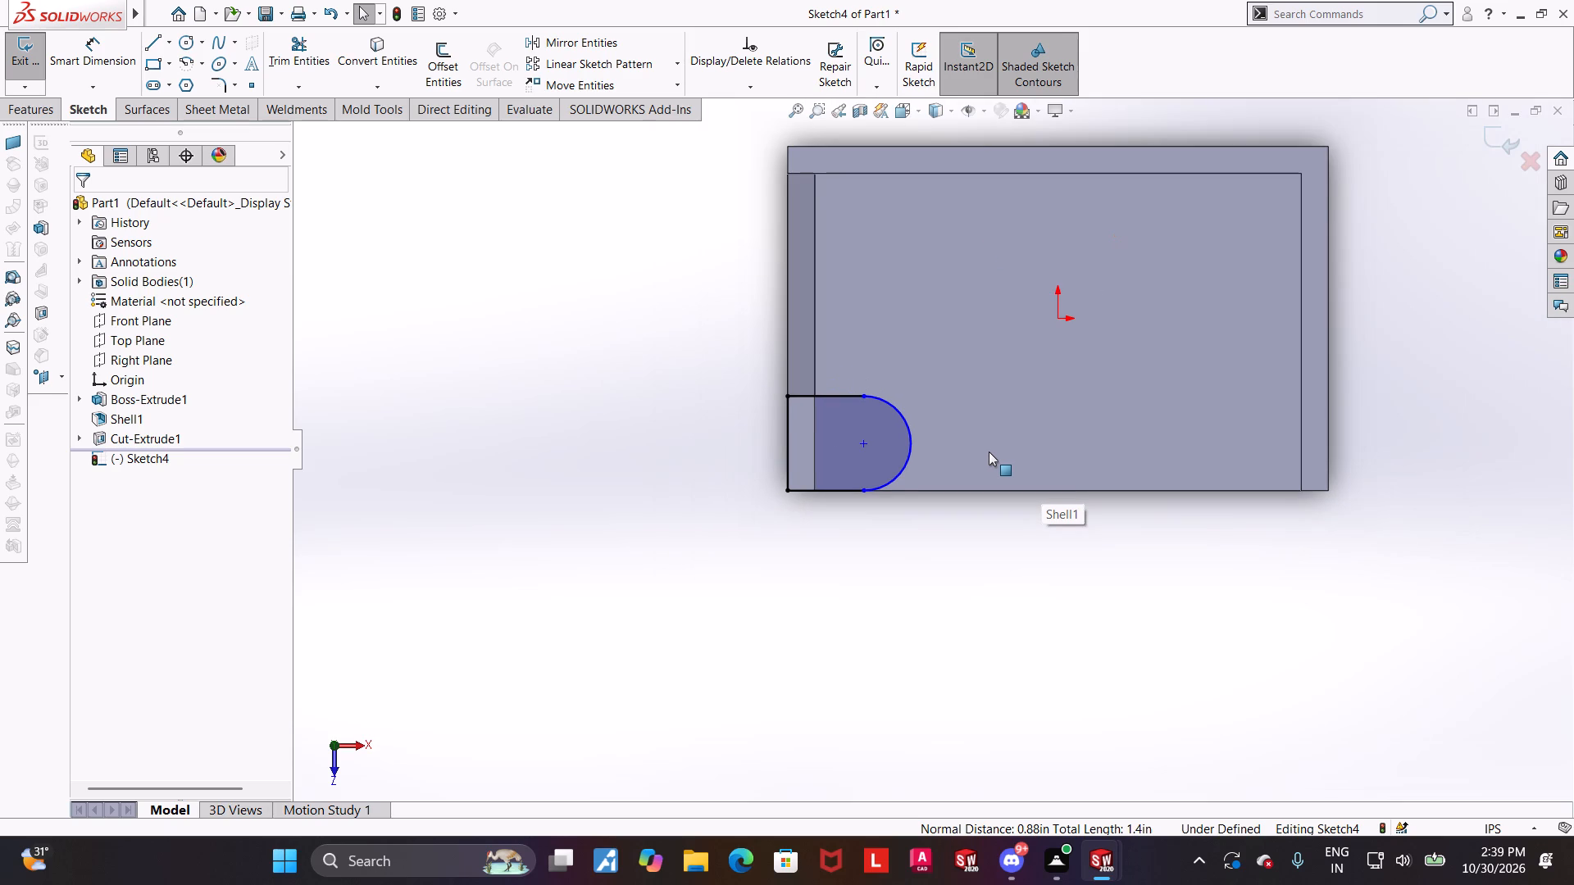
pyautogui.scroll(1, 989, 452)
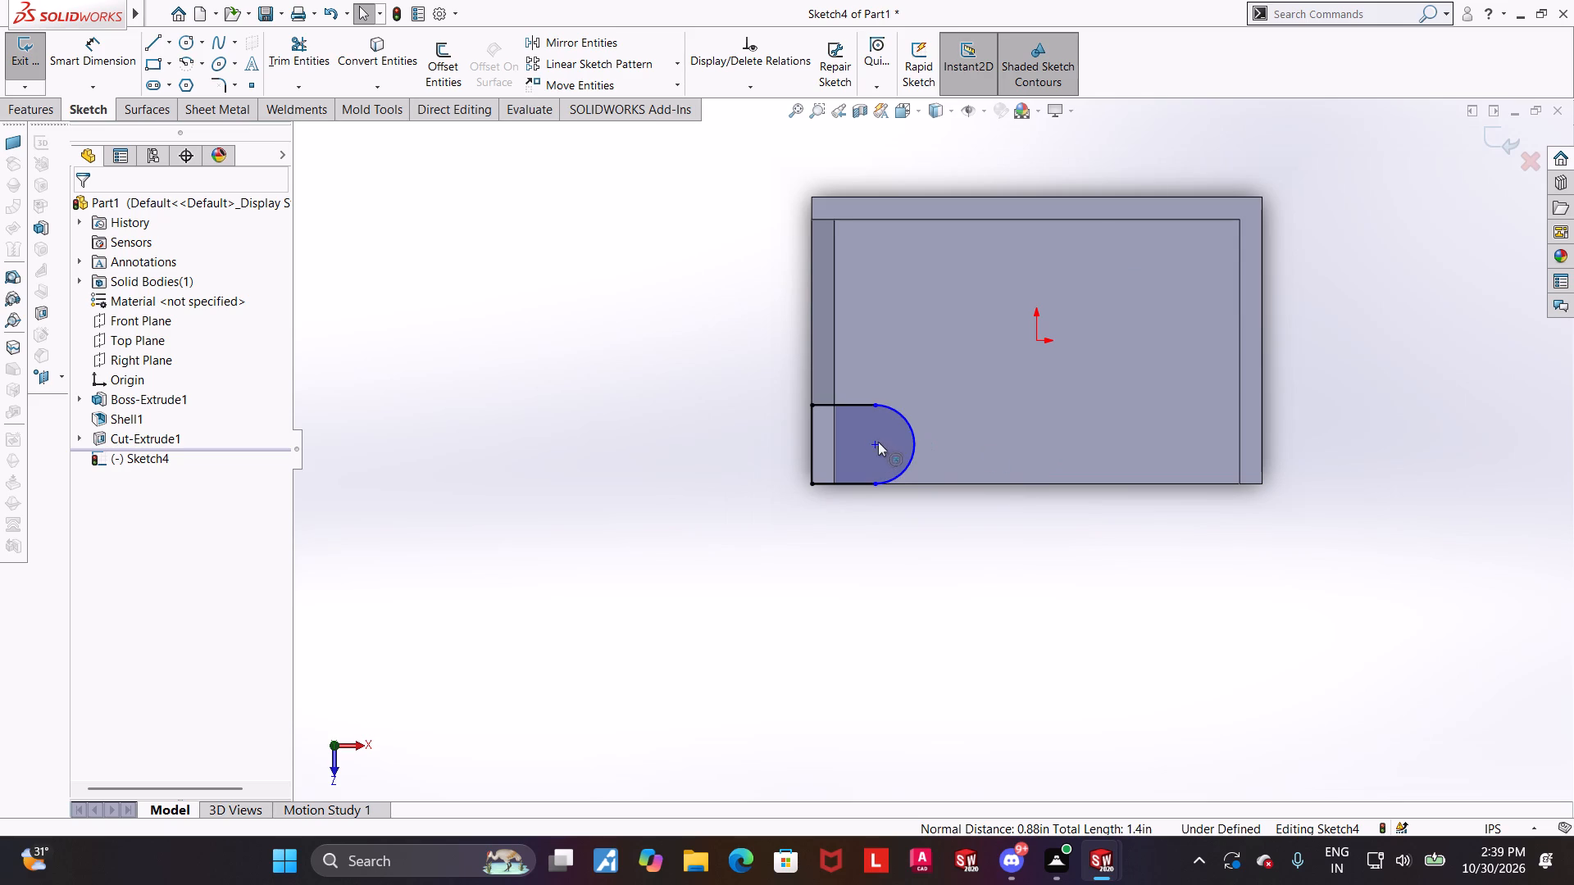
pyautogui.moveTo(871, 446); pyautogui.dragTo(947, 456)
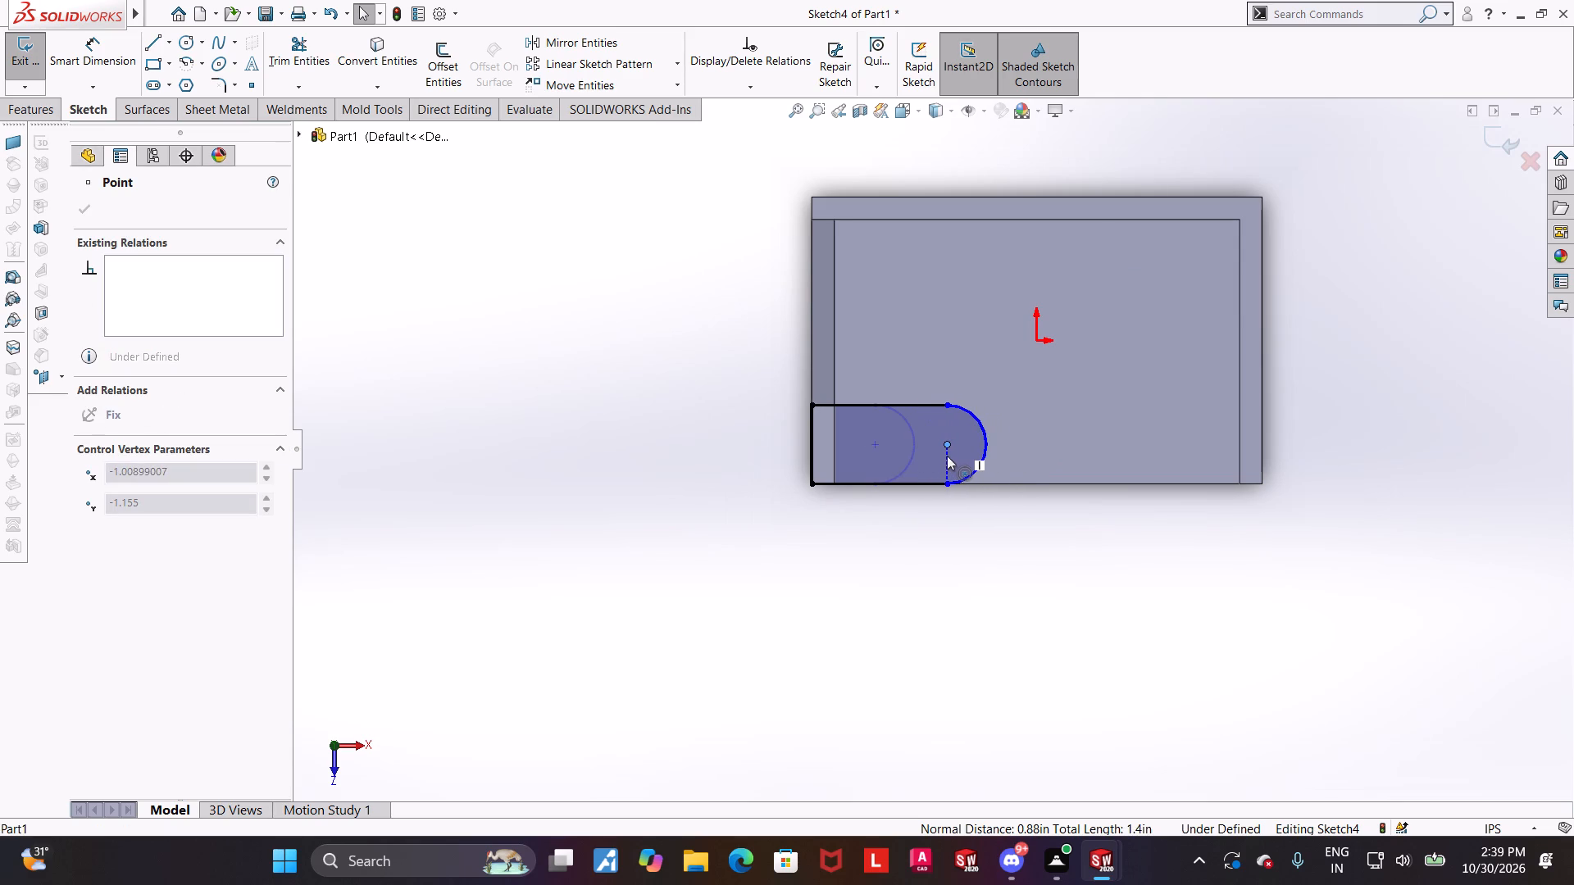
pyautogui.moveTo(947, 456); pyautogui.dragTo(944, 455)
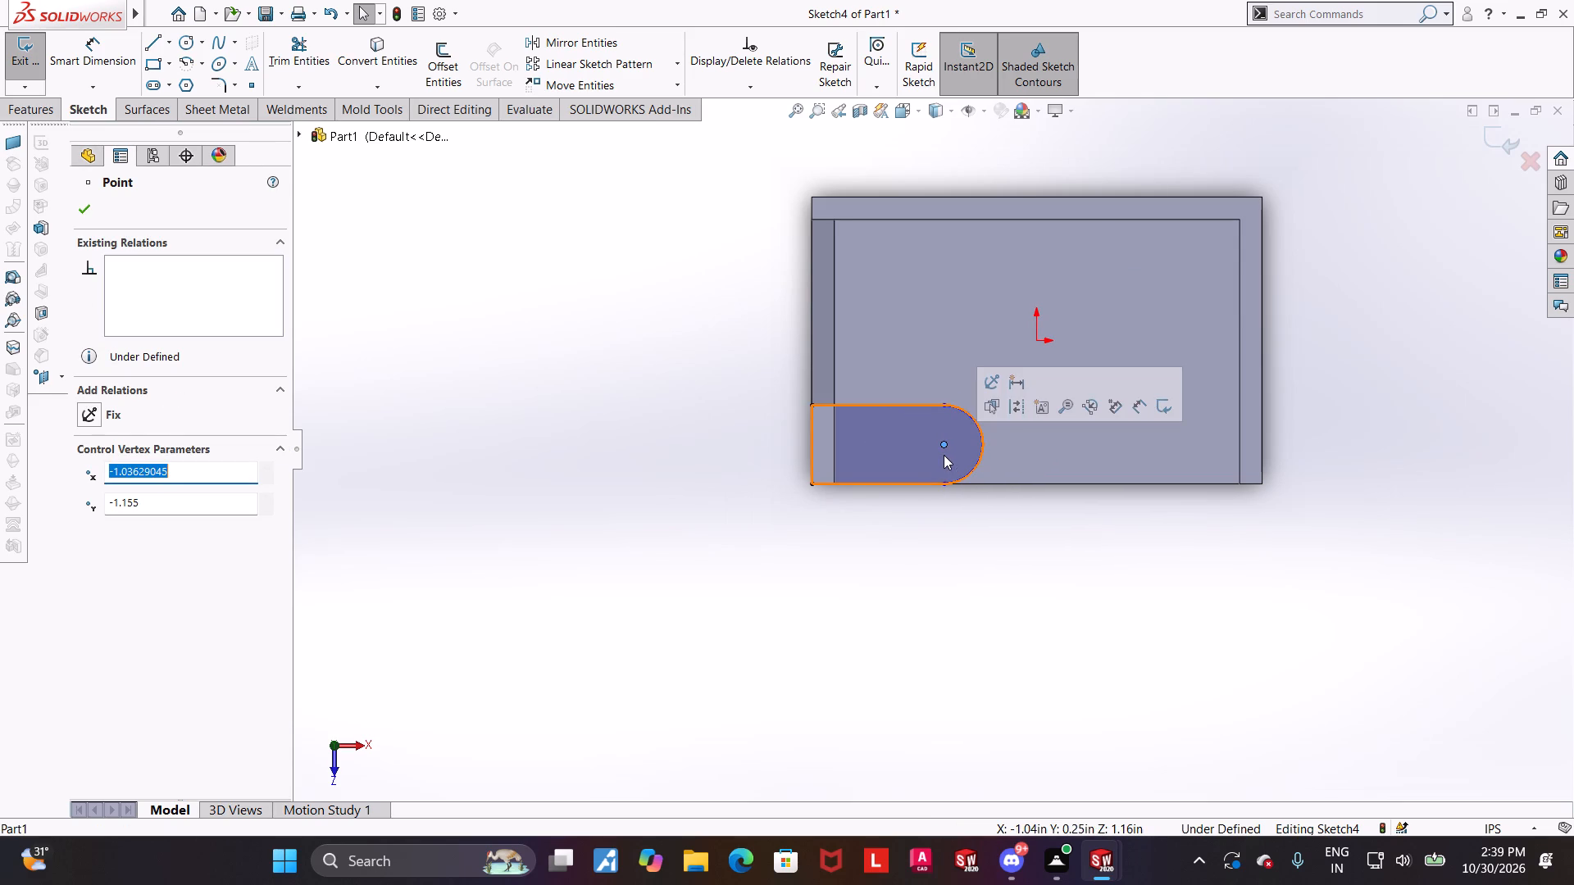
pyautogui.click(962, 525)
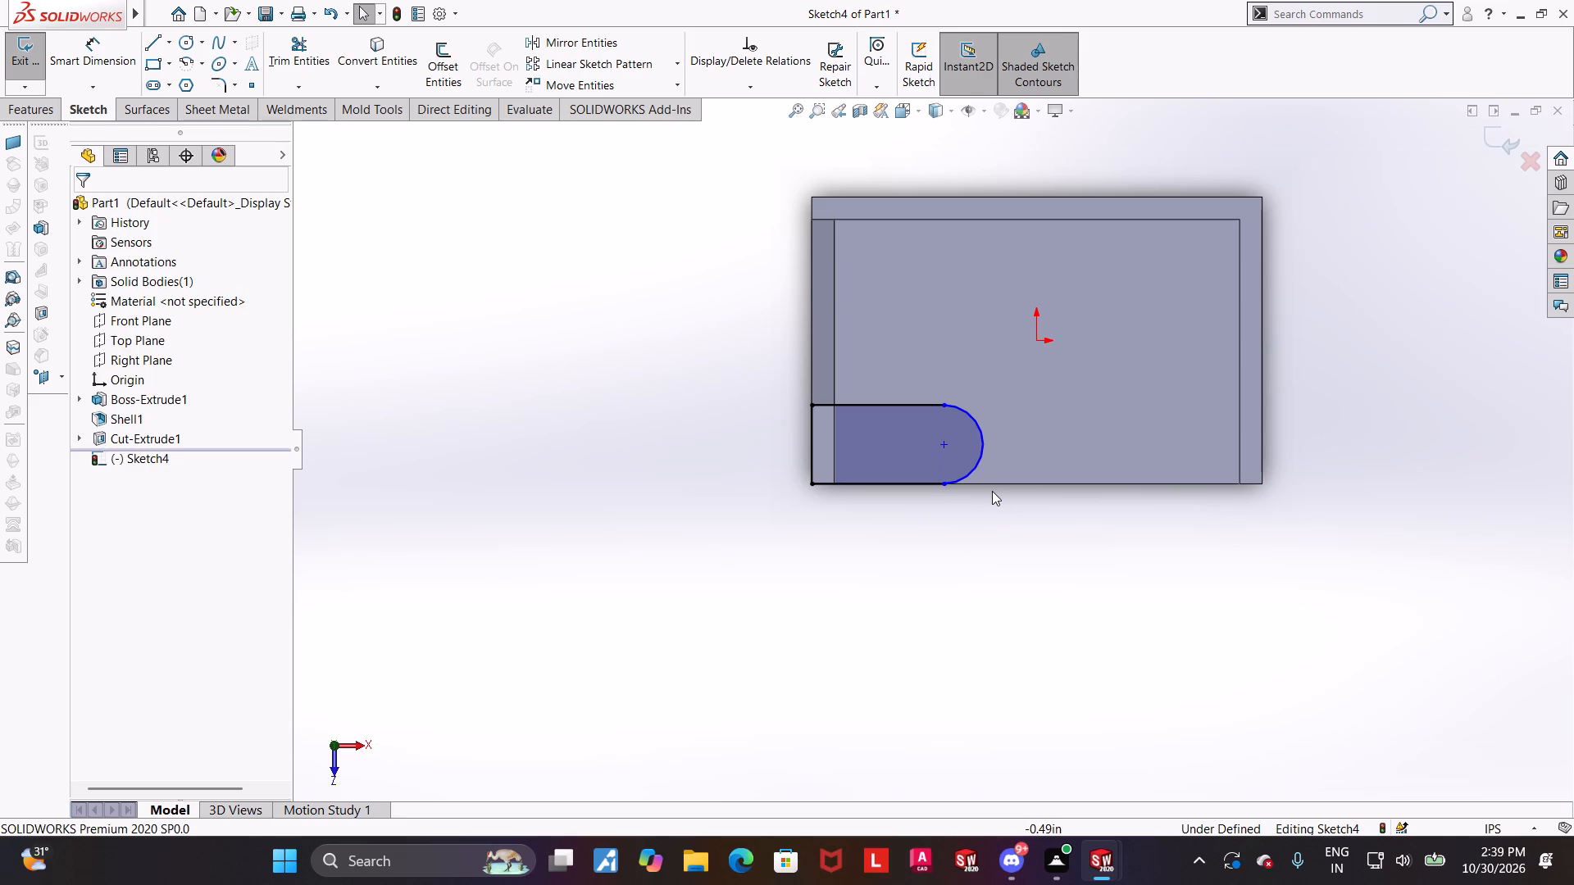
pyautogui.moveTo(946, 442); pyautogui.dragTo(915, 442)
# Dimension the arc centre from the profile's outer vertical end line at 2.375/2 in.
pyautogui.scroll(-2, 935, 472)
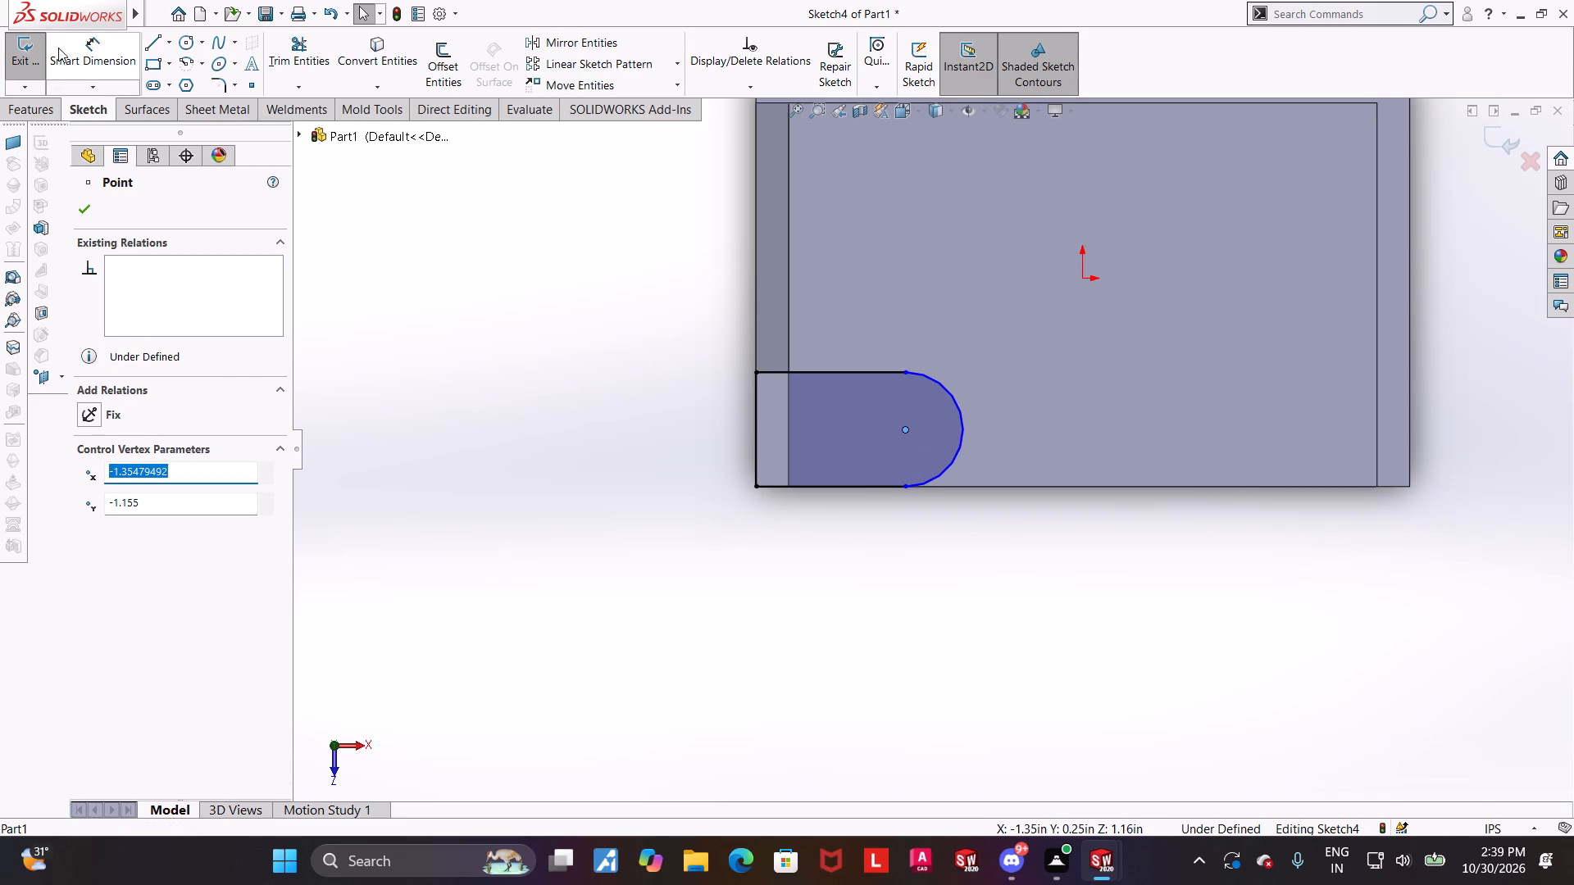
pyautogui.moveTo(58, 39); pyautogui.dragTo(66, 42)
pyautogui.click(901, 431)
pyautogui.click(872, 483)
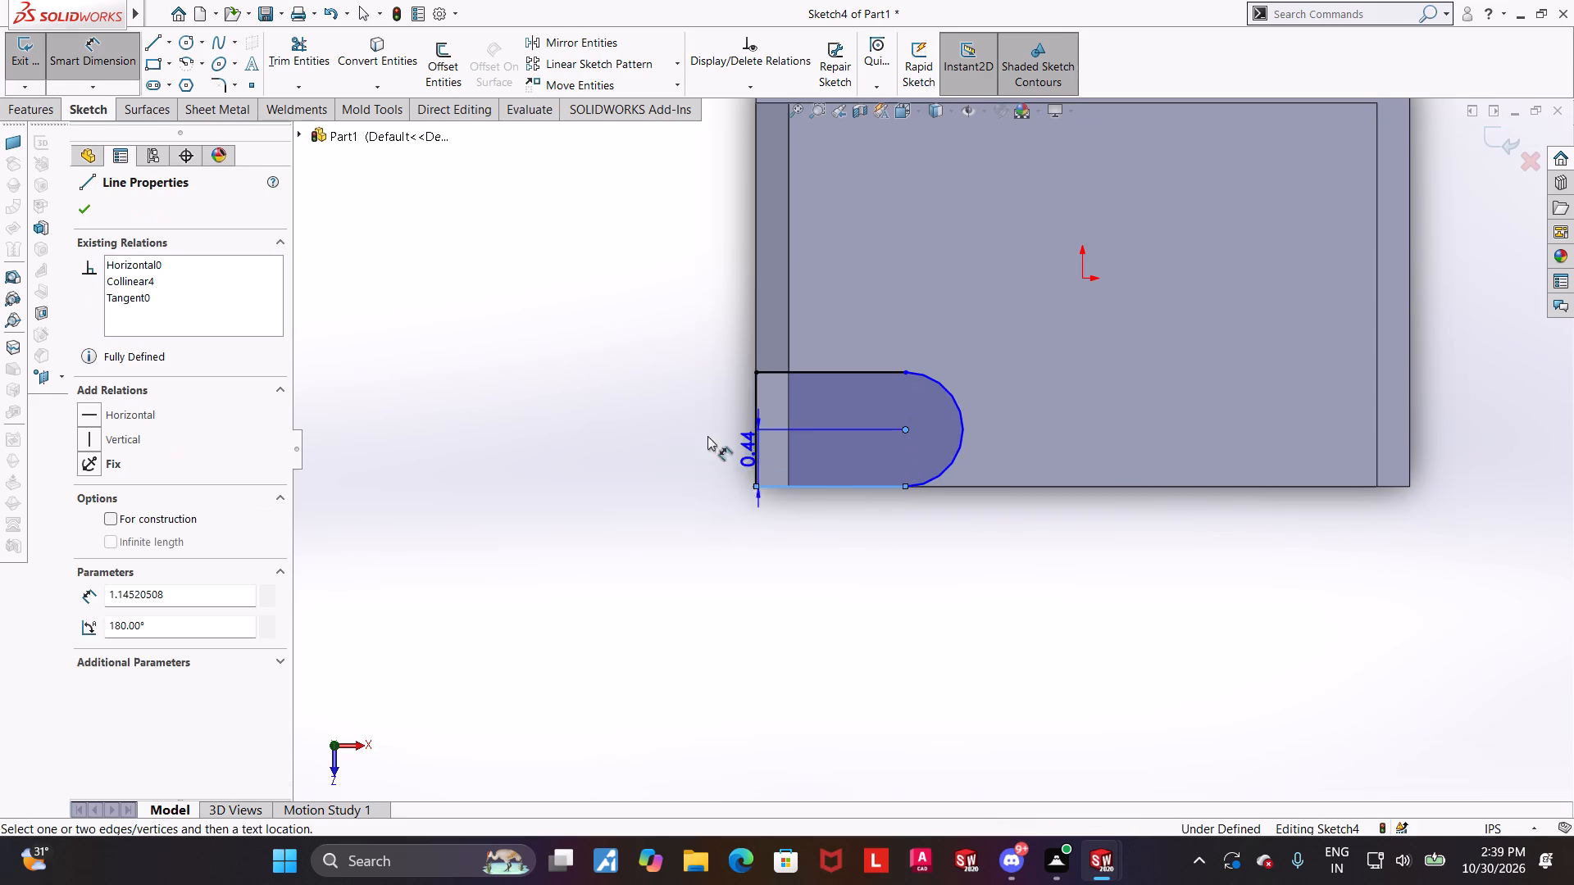
pyautogui.press('Escape')
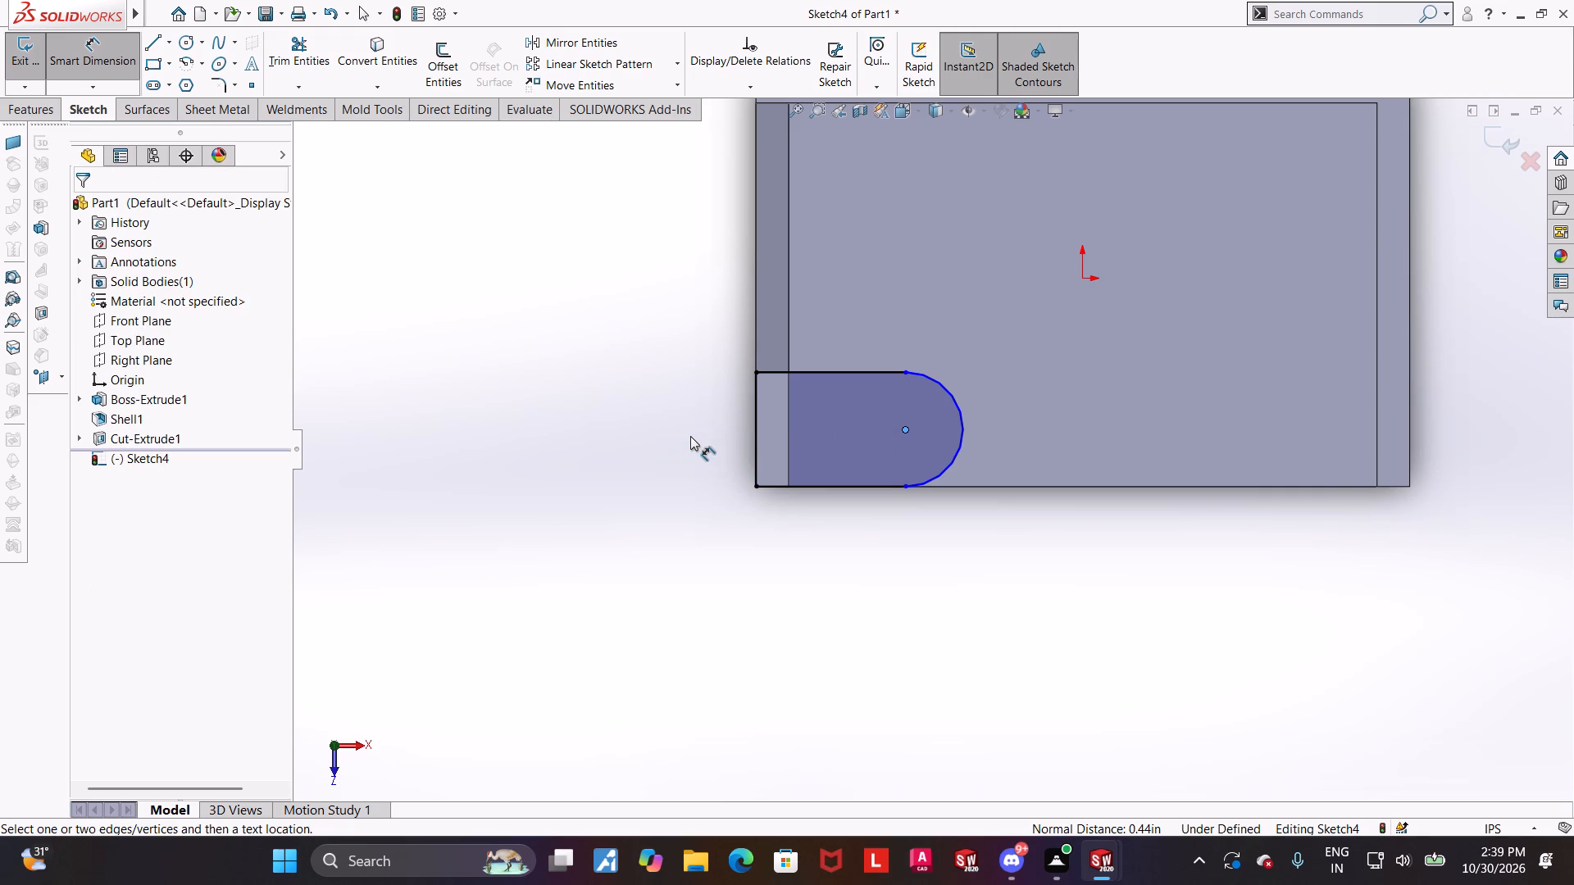
pyautogui.scroll(2, 1041, 410)
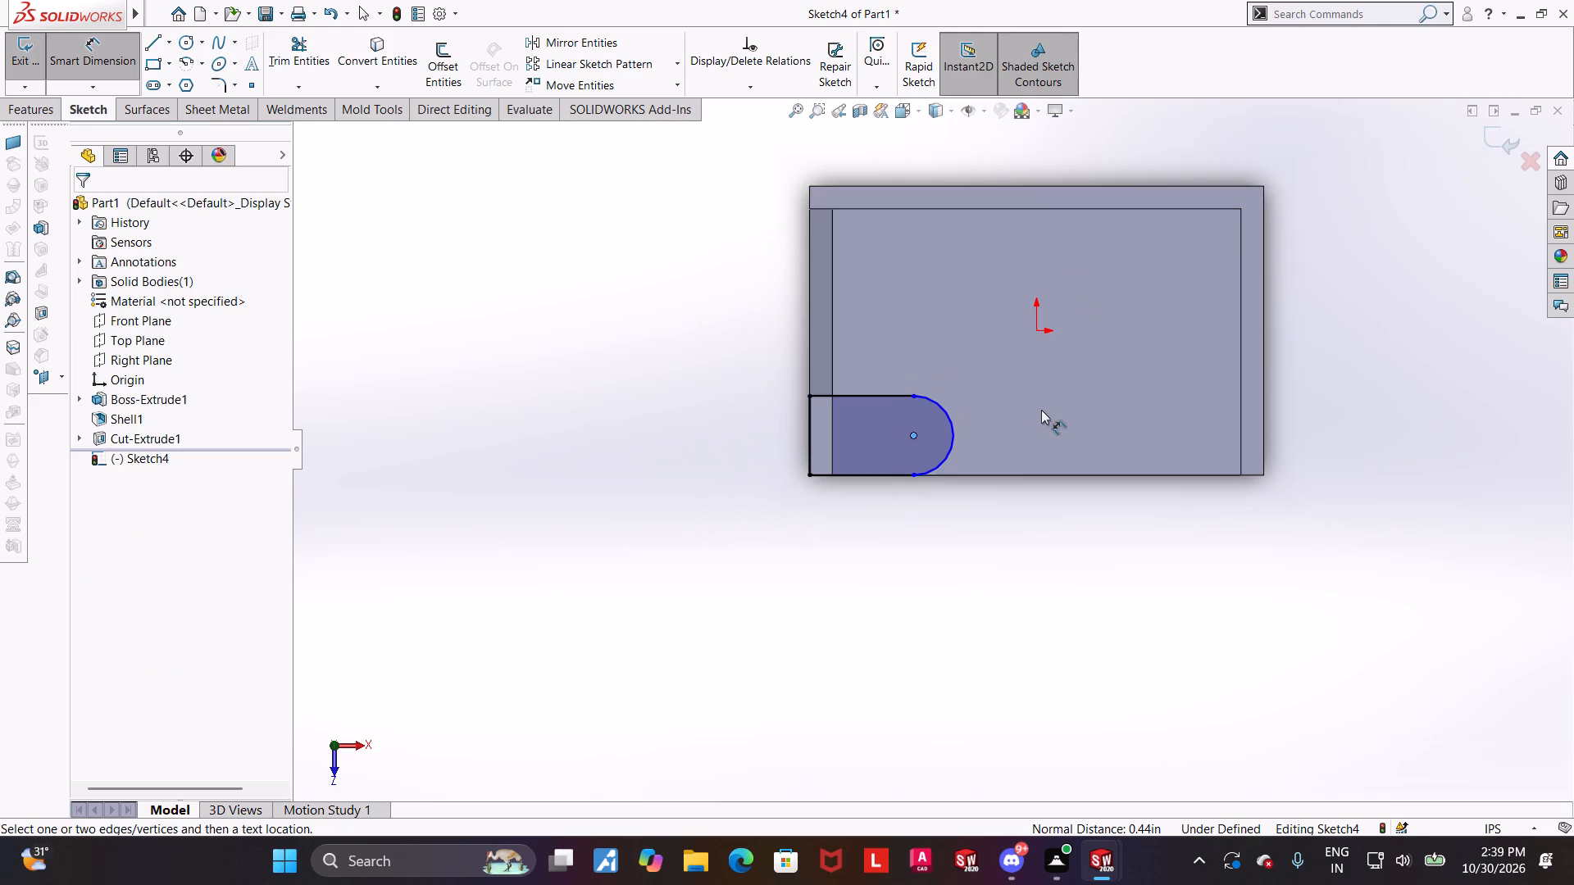
pyautogui.scroll(-1, 1041, 410)
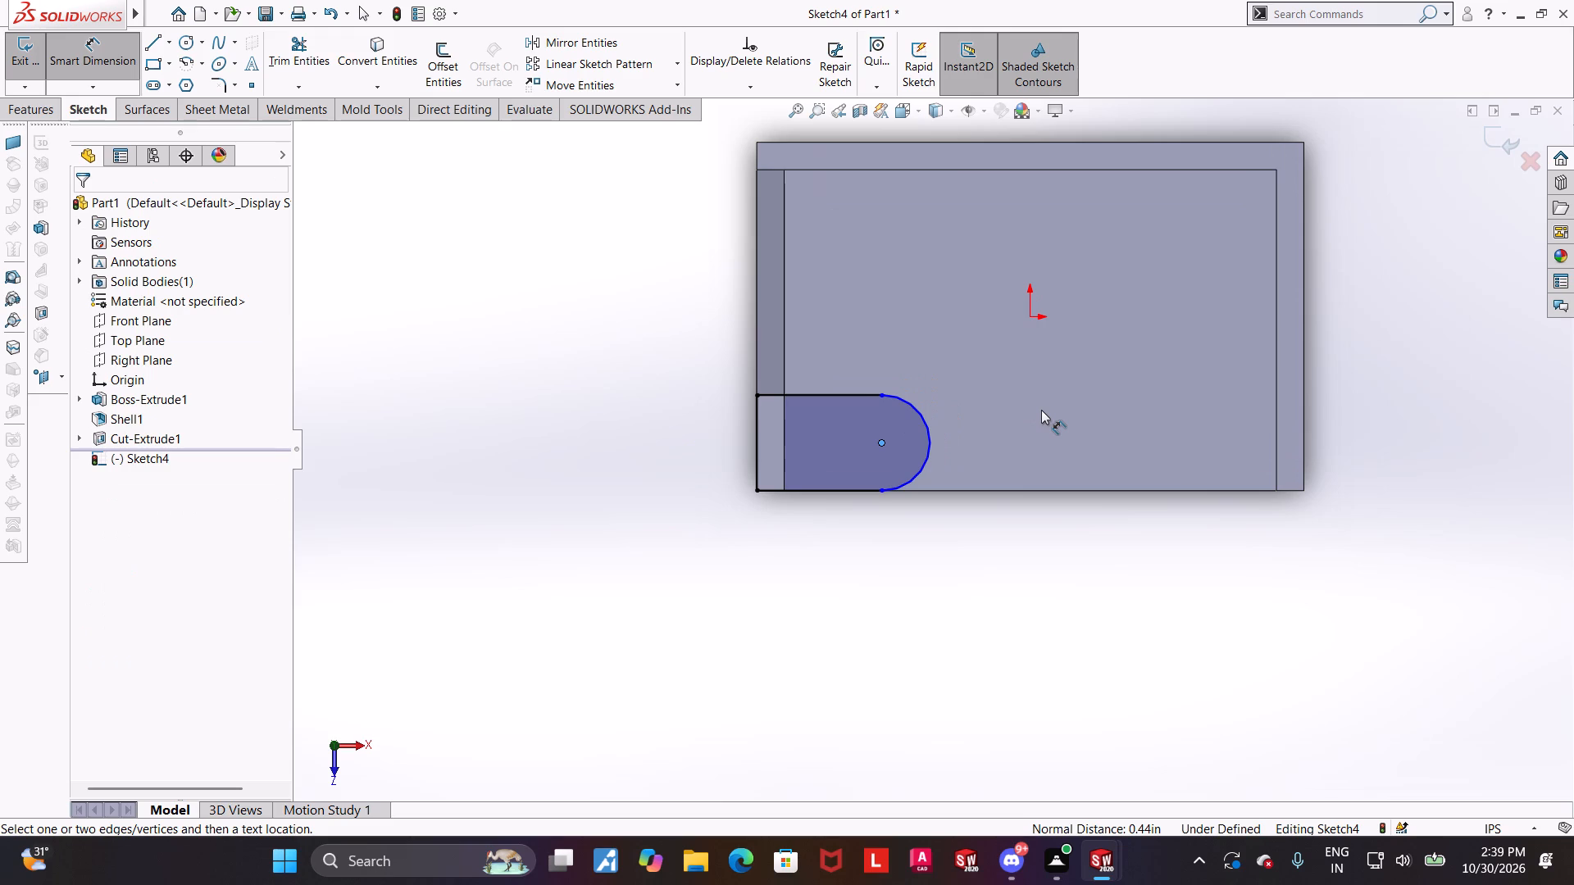
pyautogui.scroll(-1, 1041, 410)
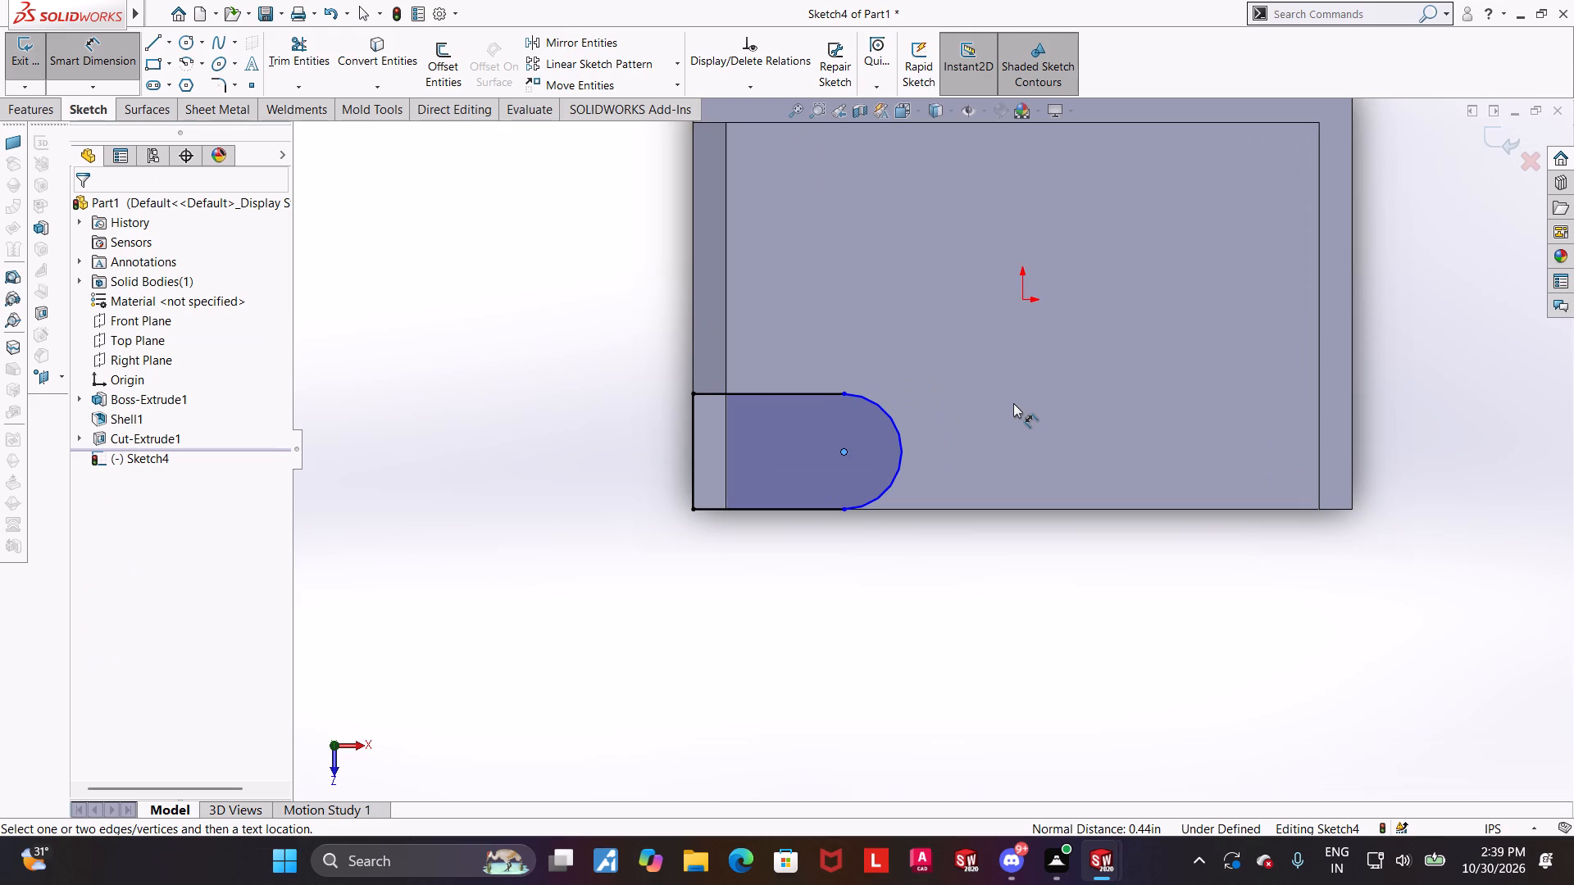
pyautogui.scroll(-1, 1013, 403)
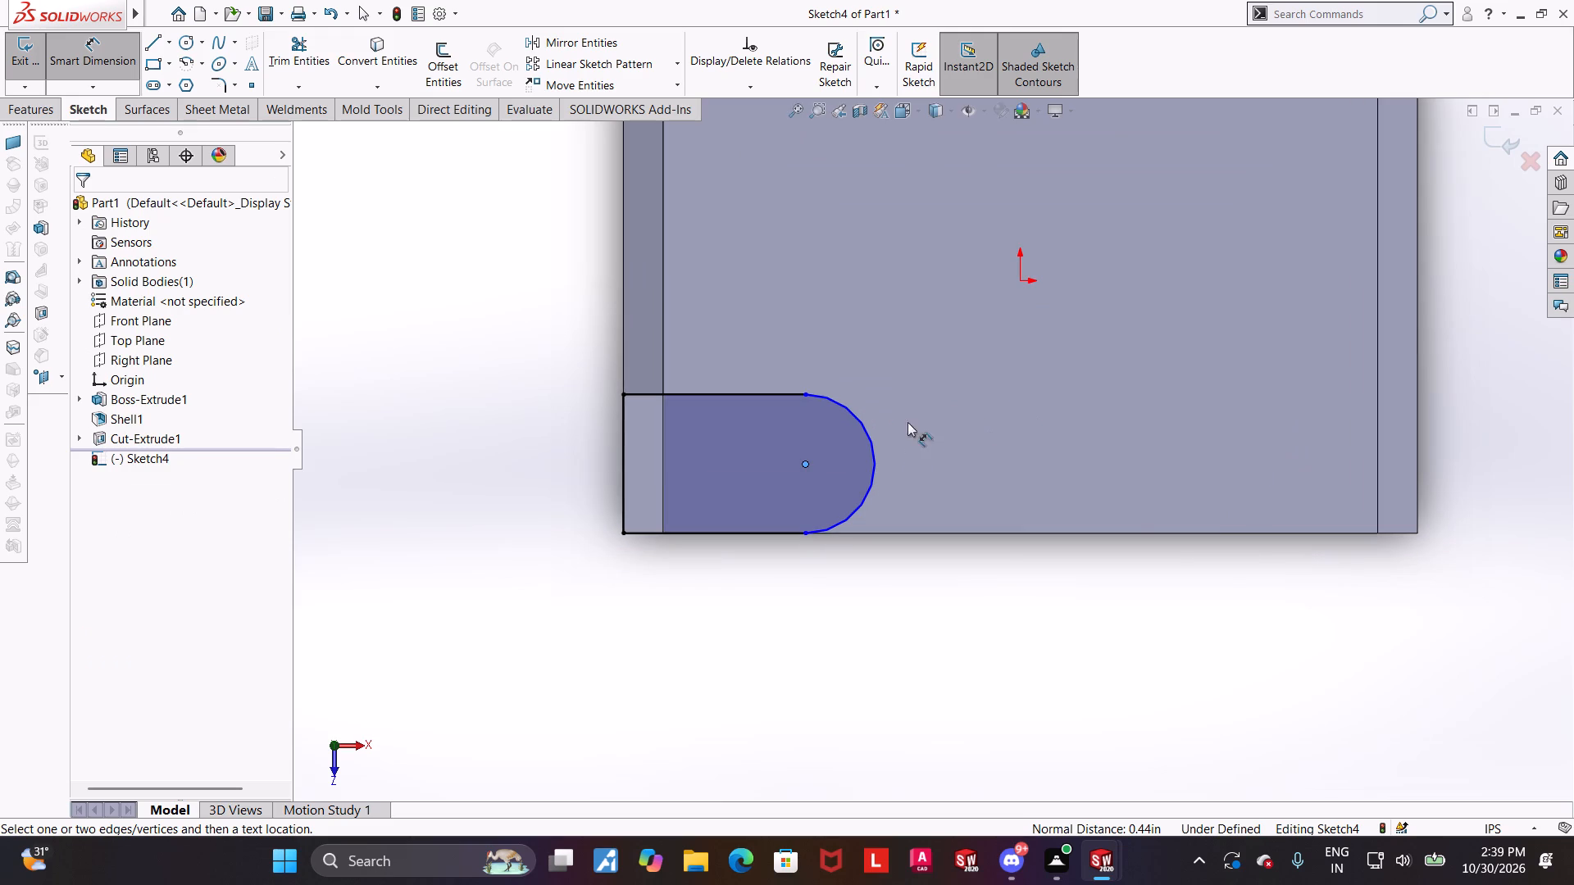
pyautogui.click(622, 436)
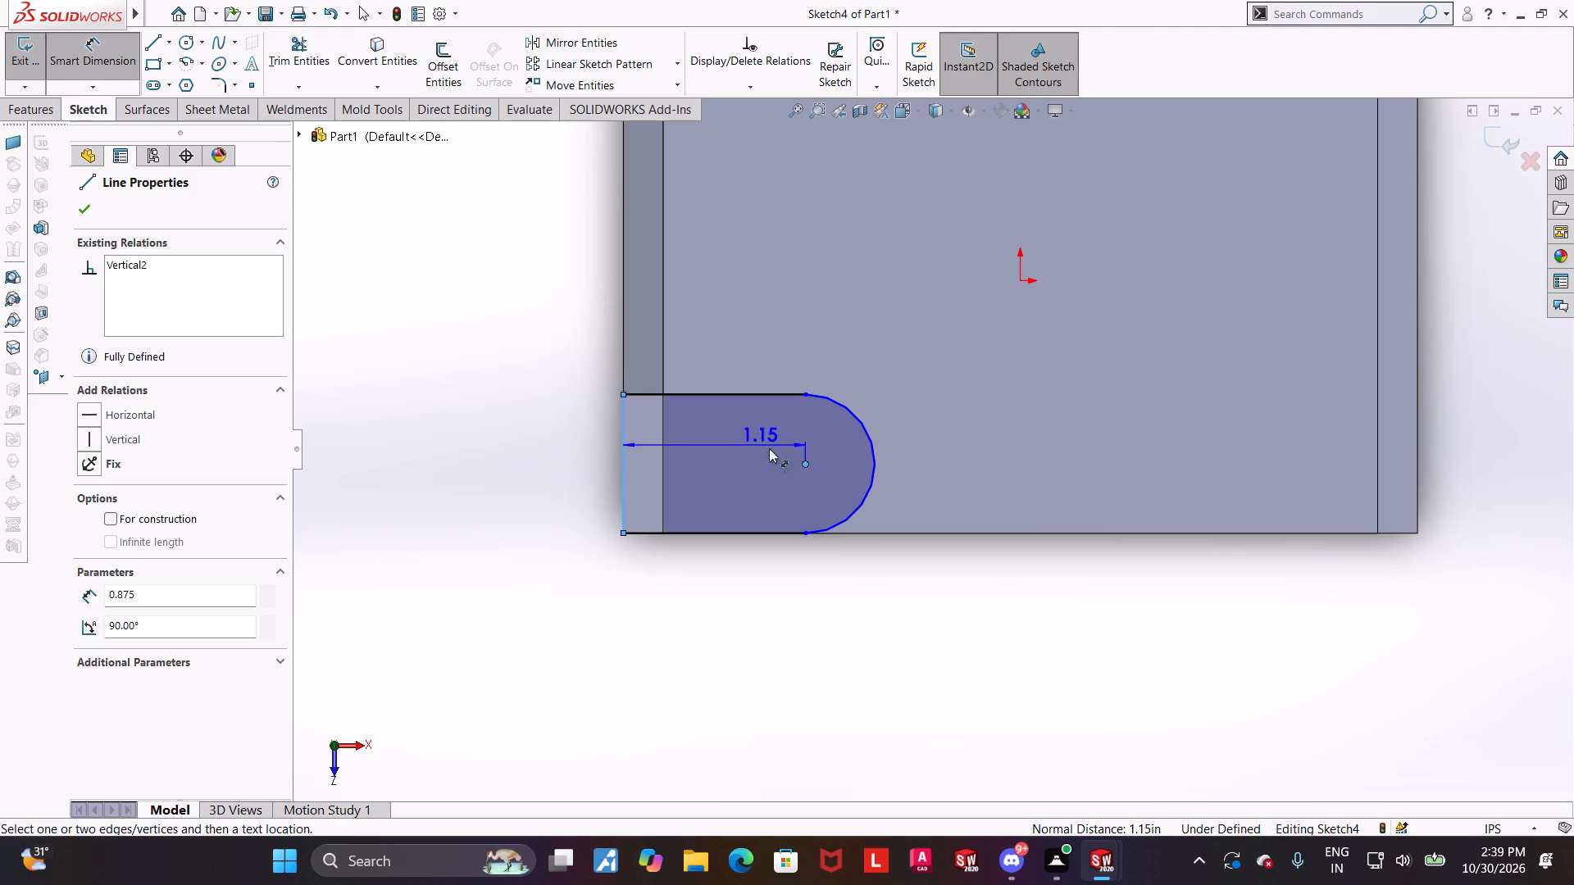
pyautogui.click(731, 596)
pyautogui.write('2.375/2')
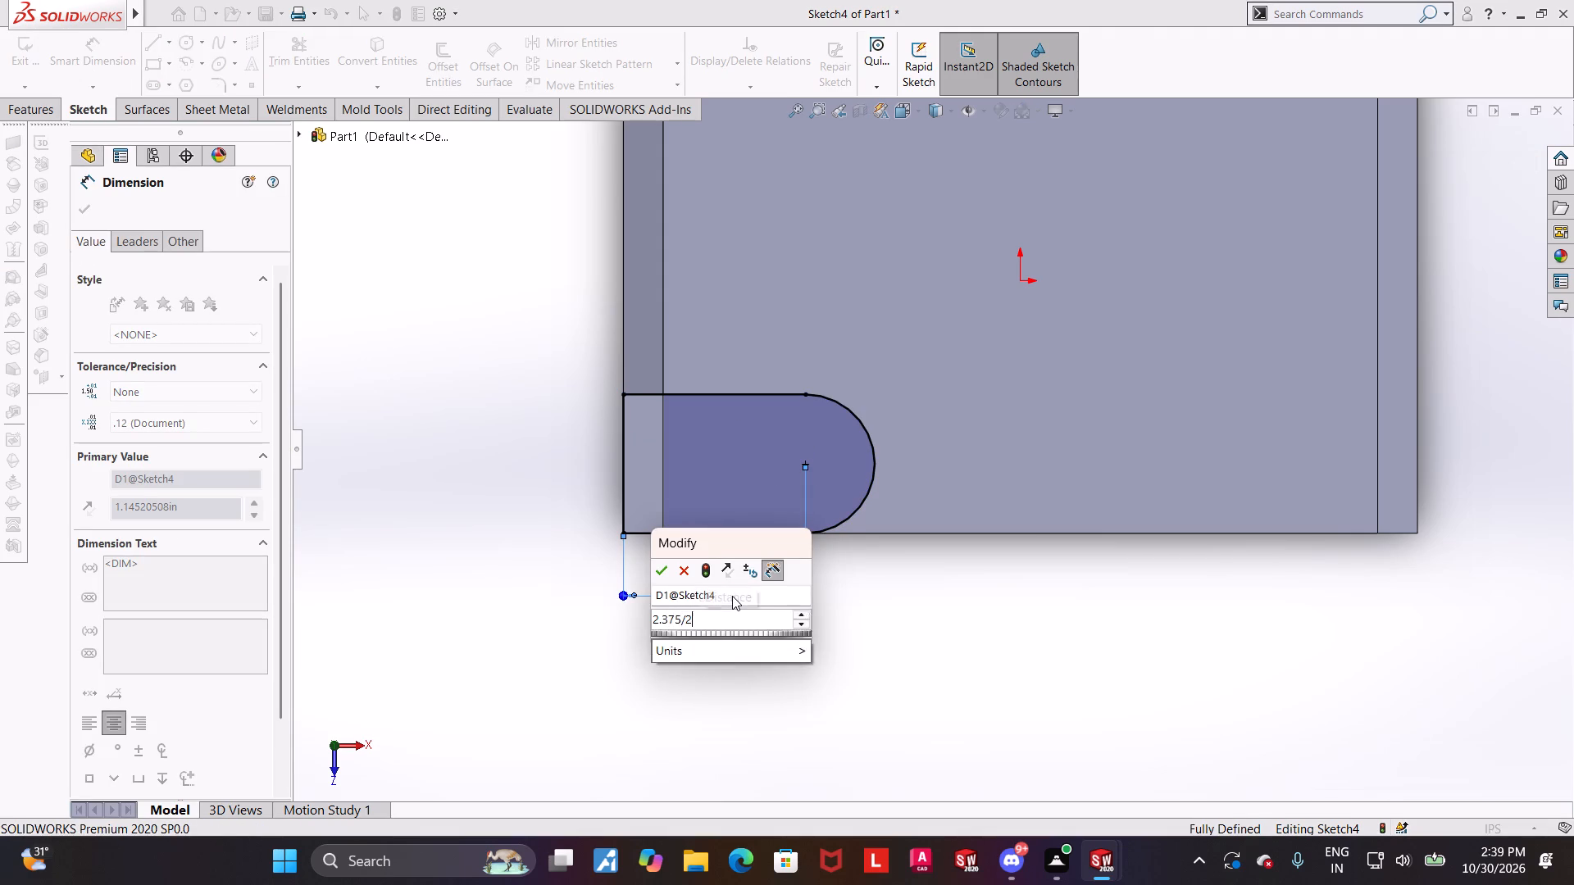
pyautogui.press('Return')
pyautogui.press('Escape')
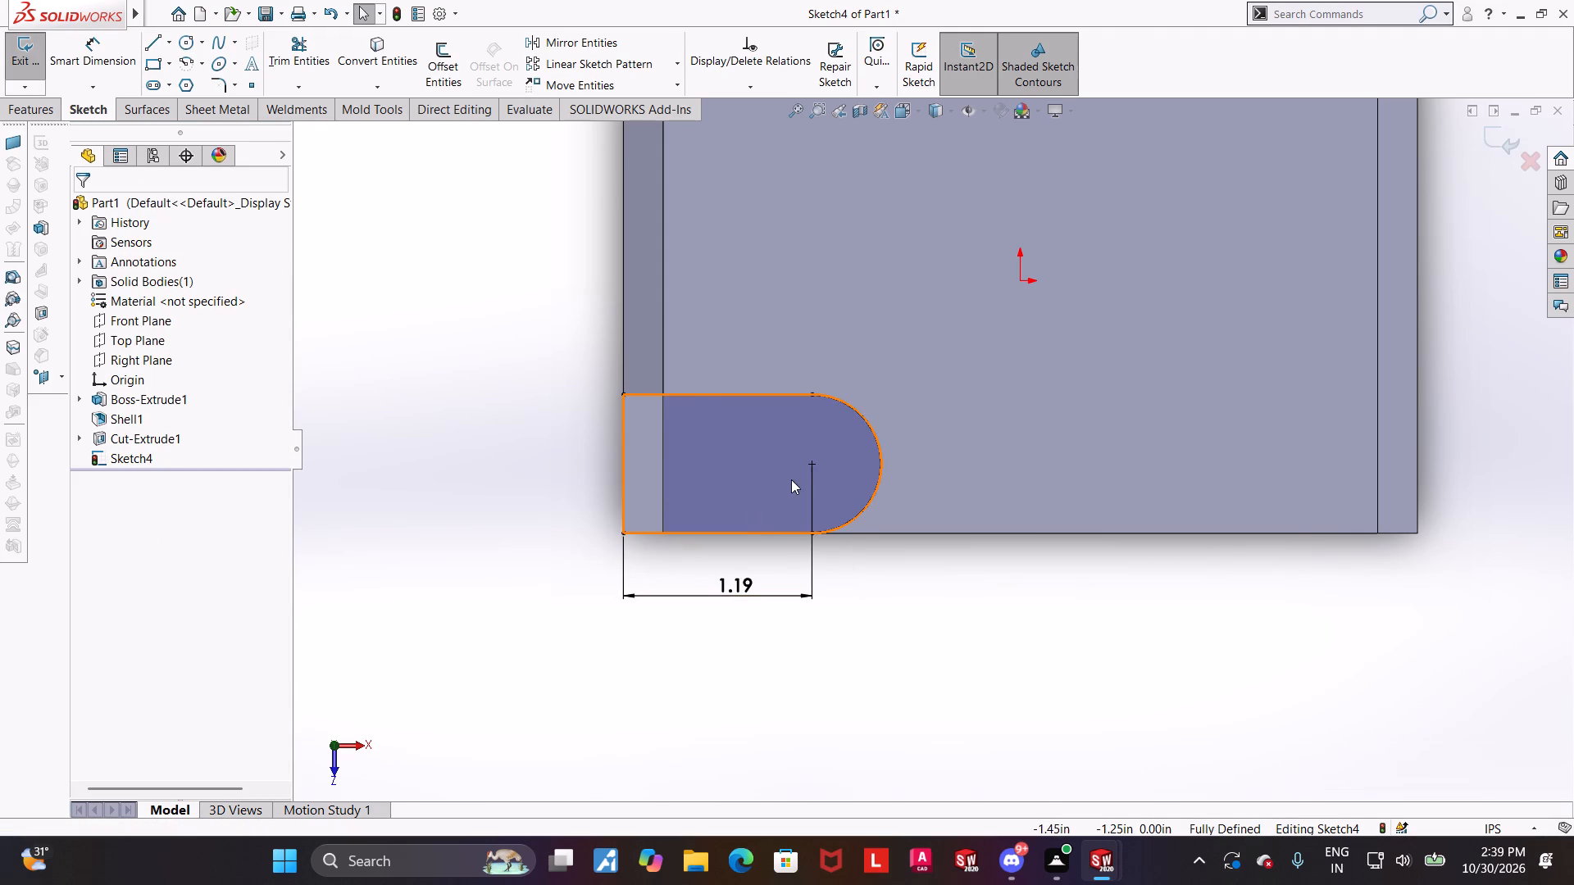
# Re-enter 2.375/2 in for the arc-centre distance and exit the sketch.
pyautogui.scroll(1, 791, 479)
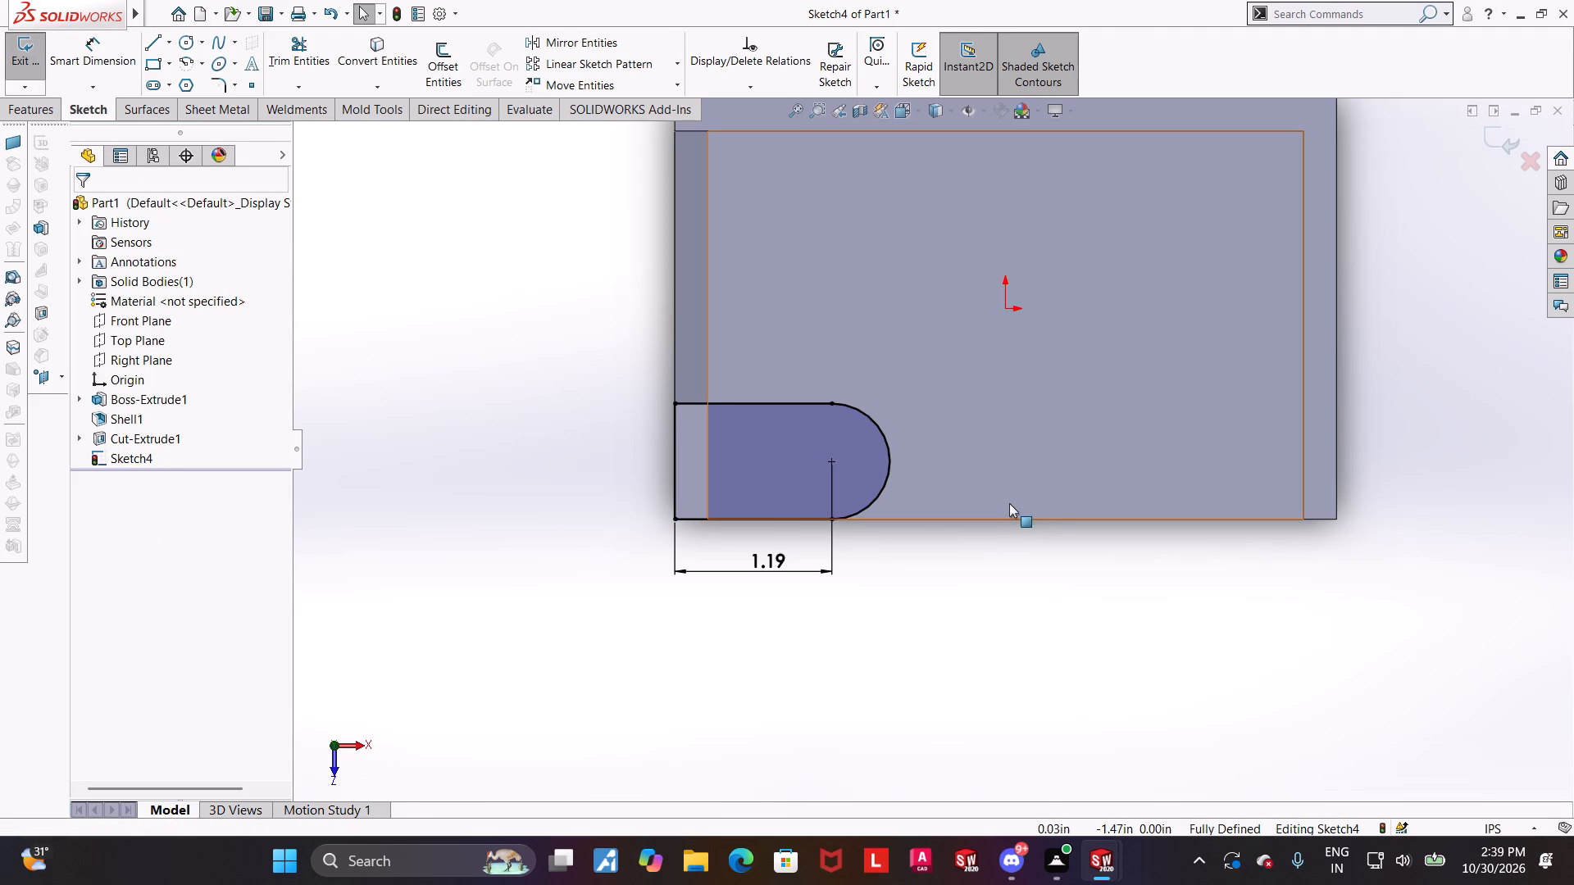
pyautogui.scroll(1, 1043, 531)
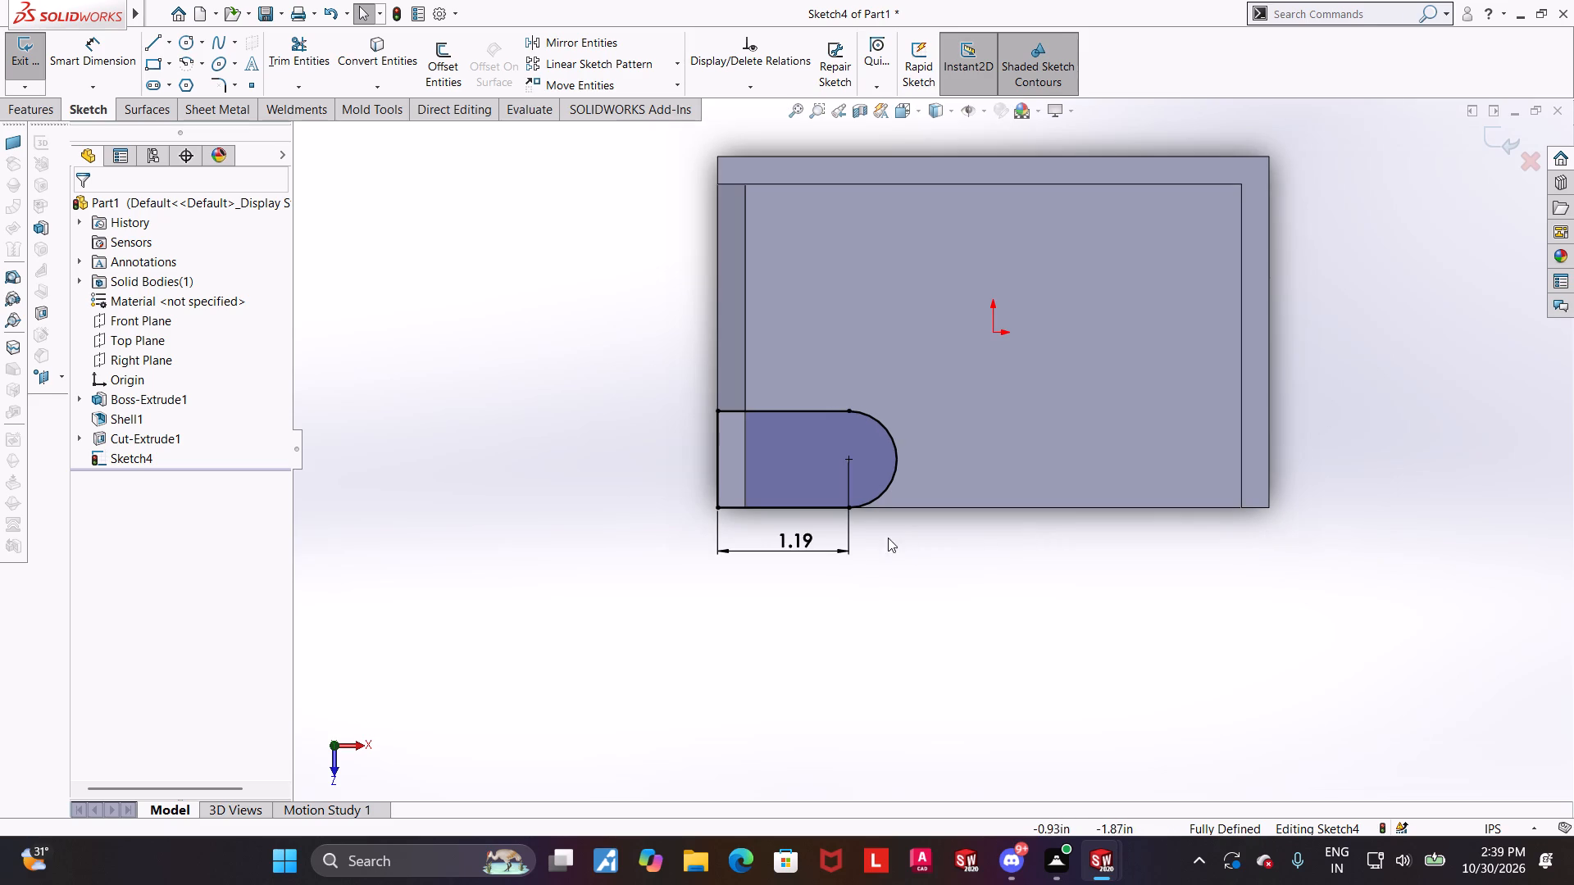
pyautogui.doubleClick(787, 544)
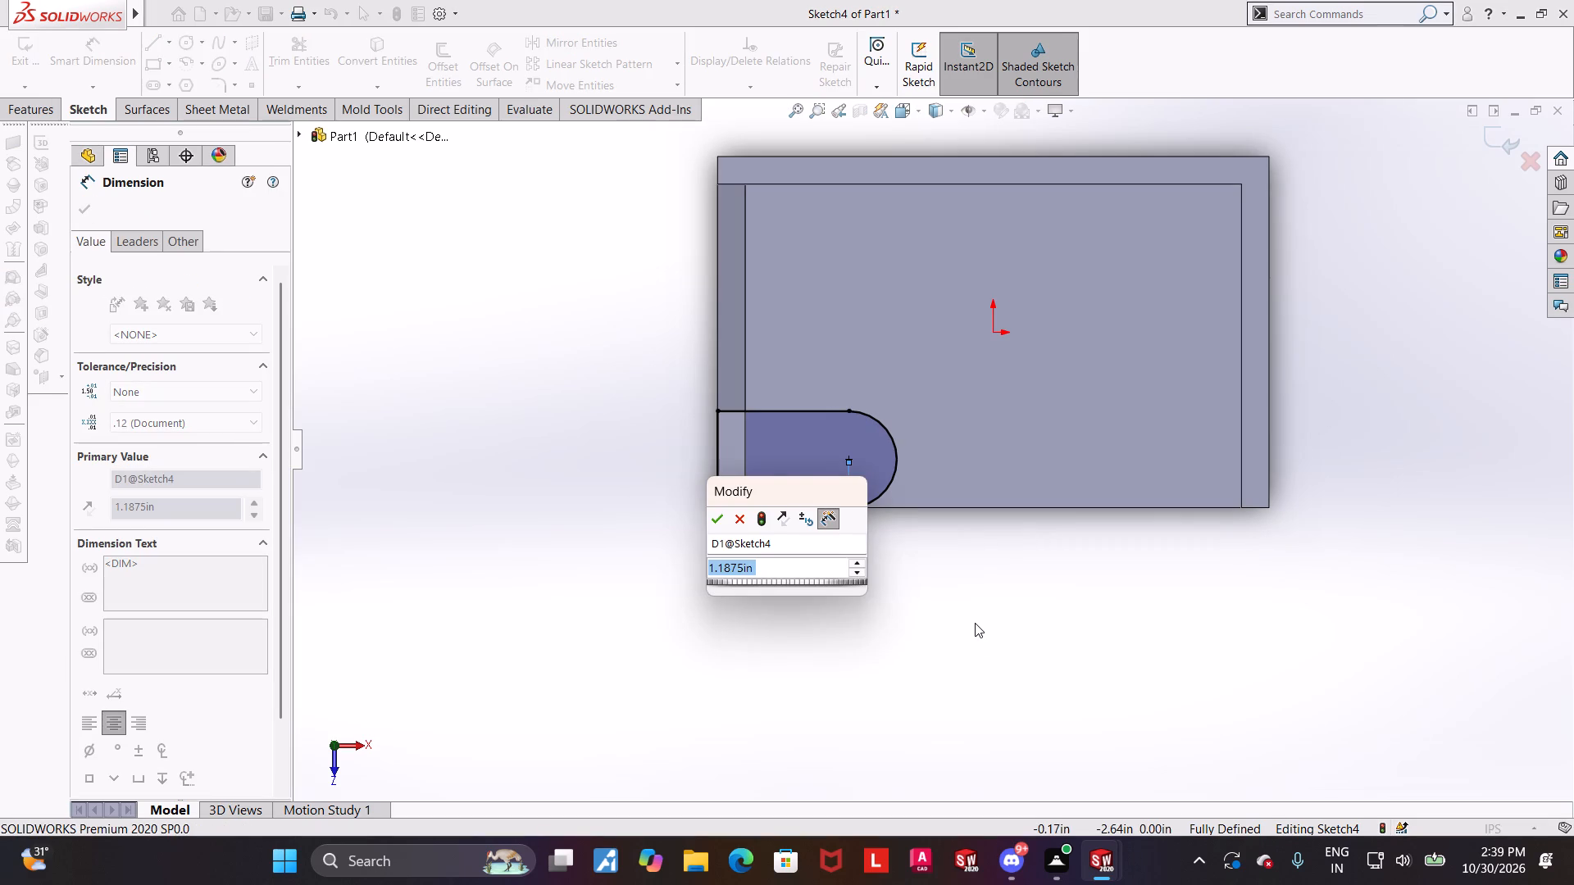
pyautogui.write('2.375/2')
pyautogui.press('Return')
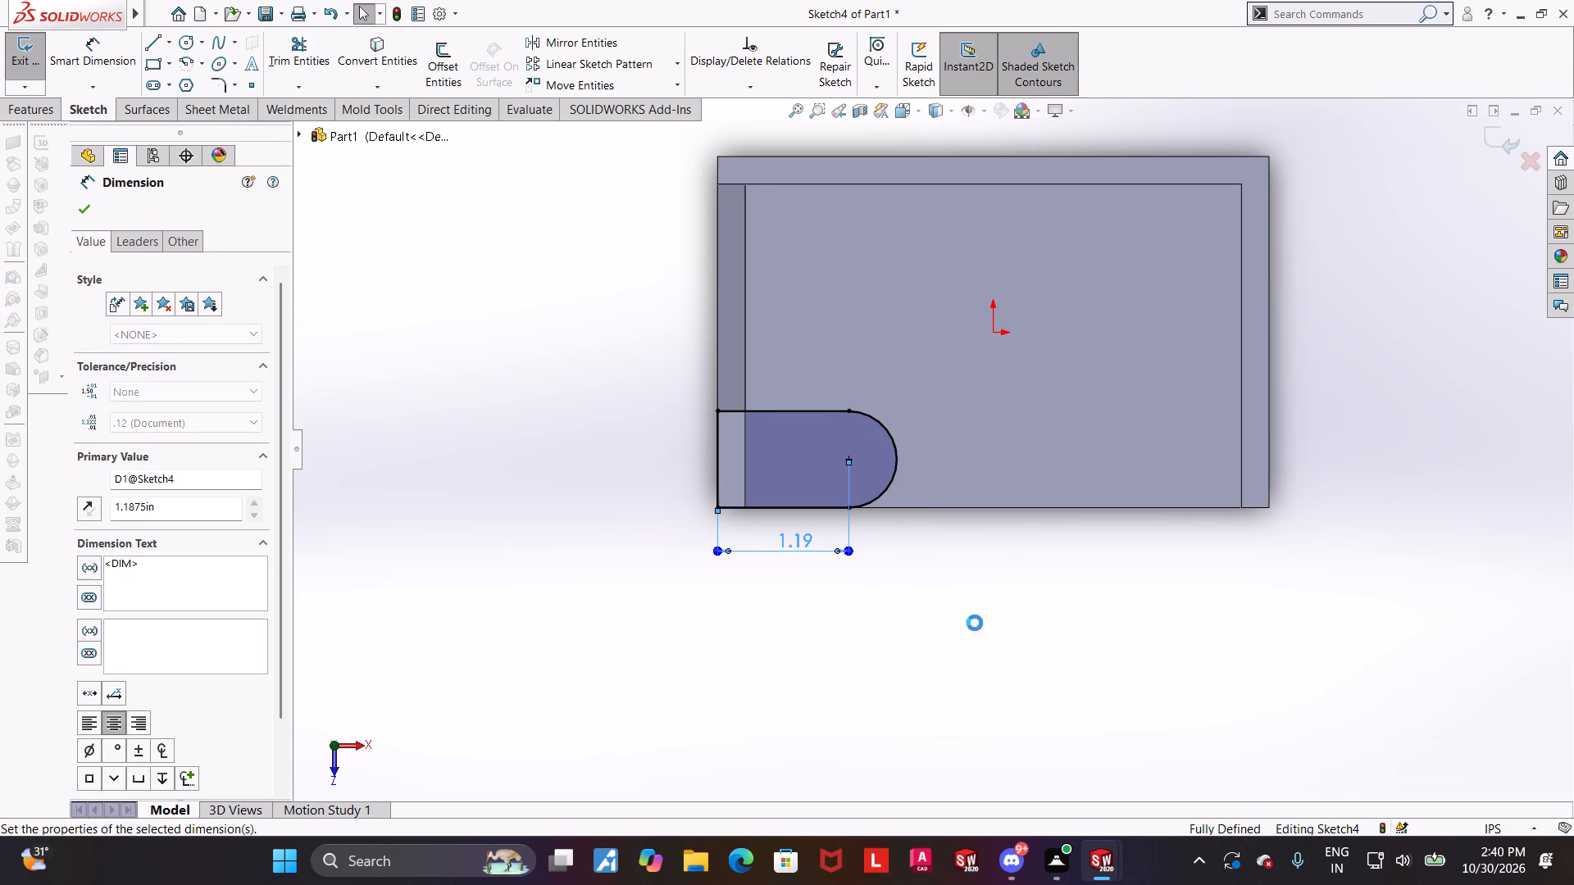
pyautogui.click(970, 610)
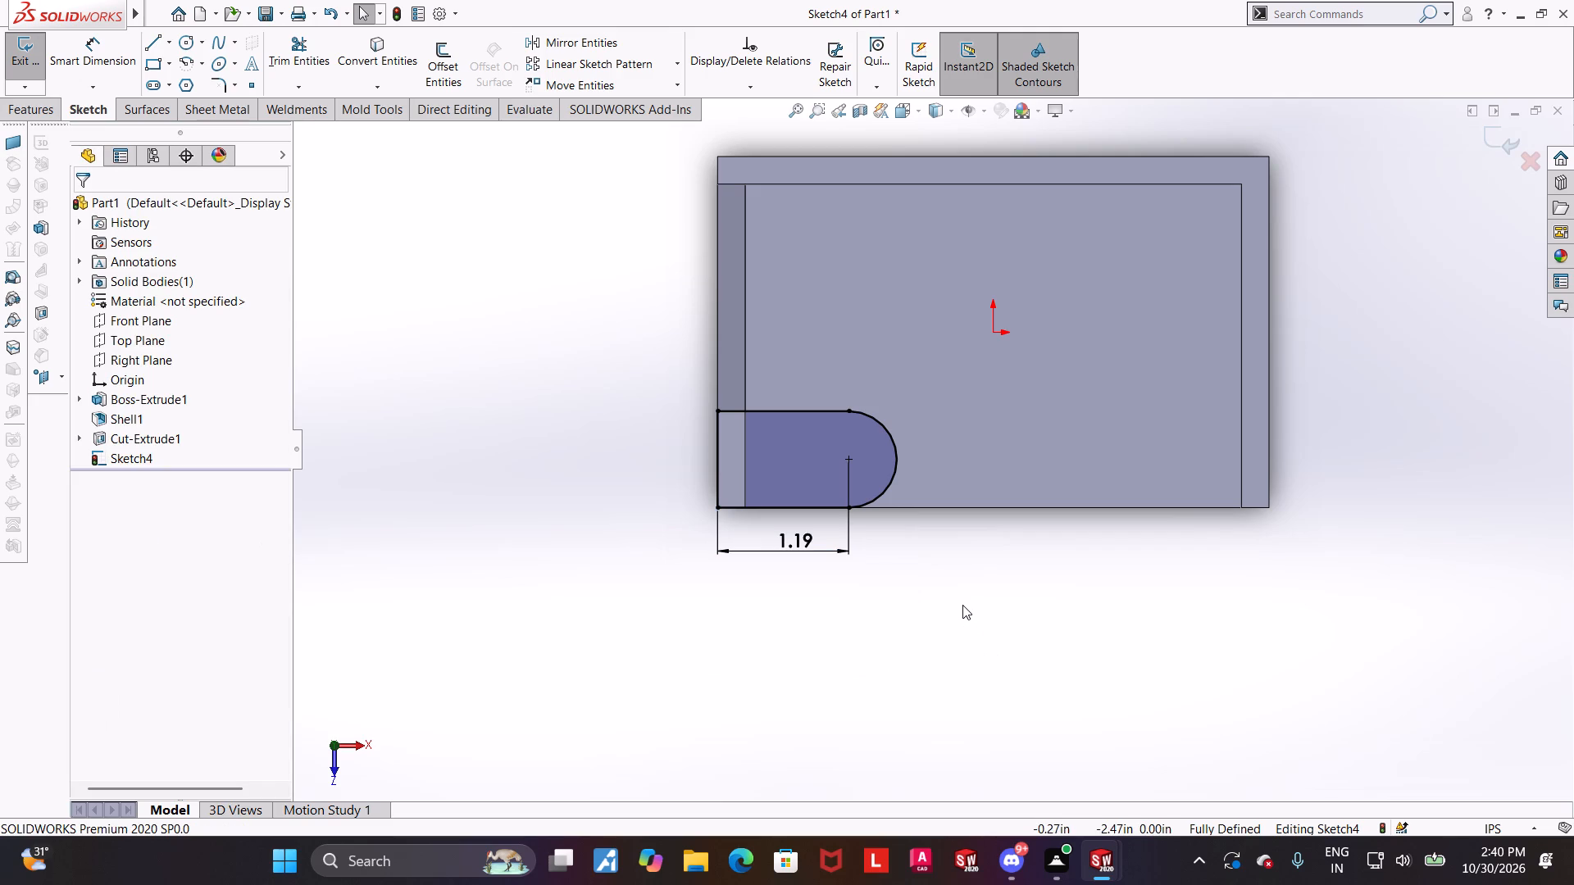
pyautogui.moveTo(1109, 525); pyautogui.dragTo(1085, 336, button='middle')
pyautogui.click(1503, 127)
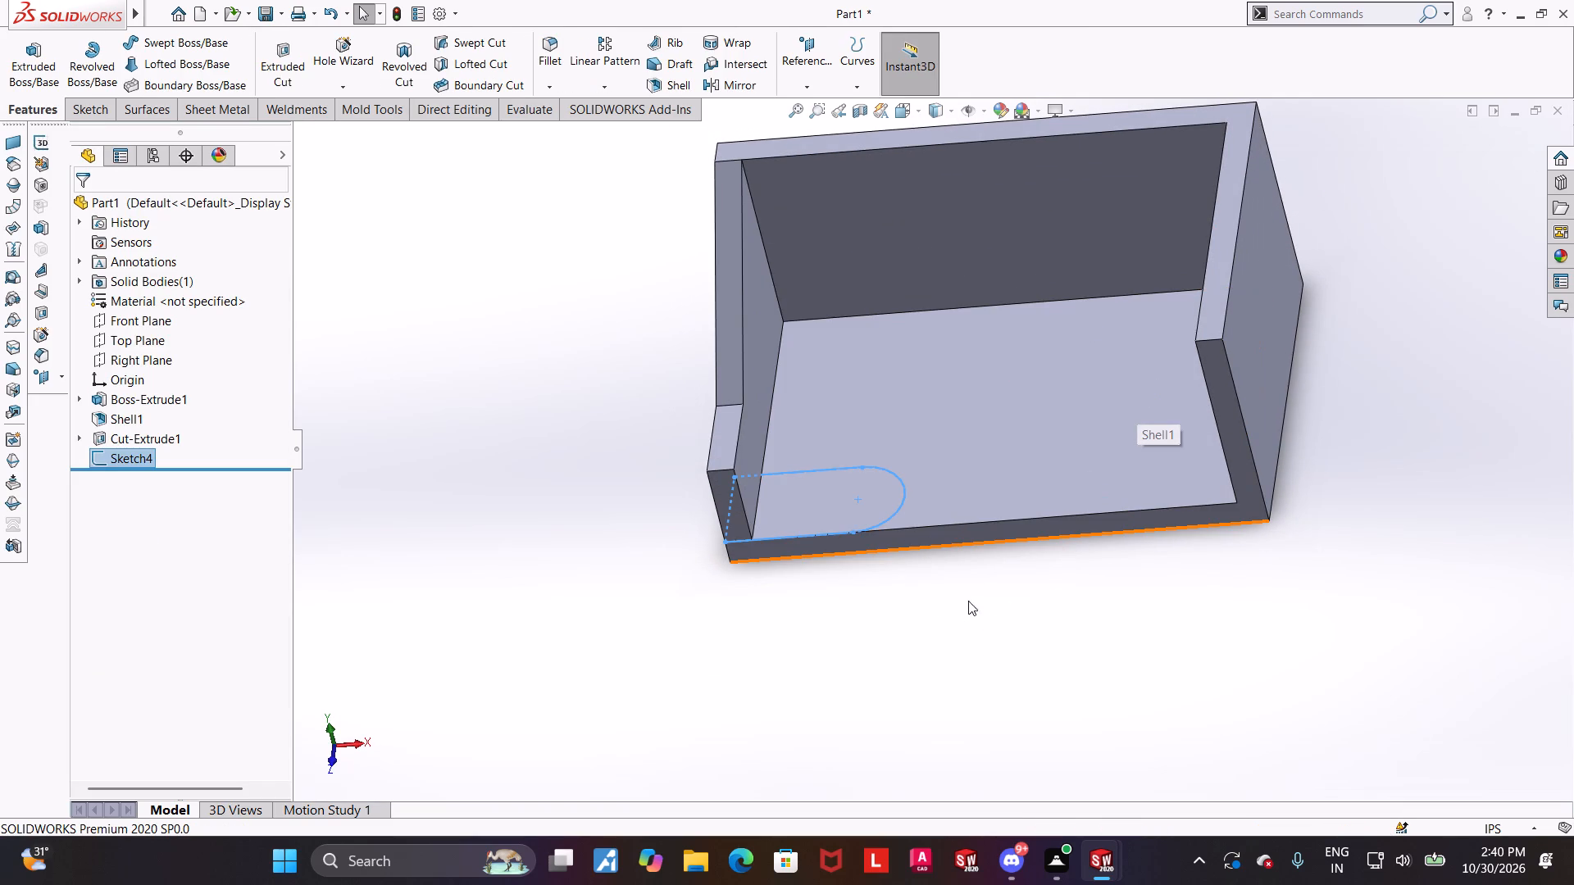
# Extrude the round-ended profile as a merged boss, Up To Surface, ending at the low top face of the cut side wall.
pyautogui.moveTo(906, 524); pyautogui.dragTo(929, 551, button='middle')
pyautogui.click(11, 75)
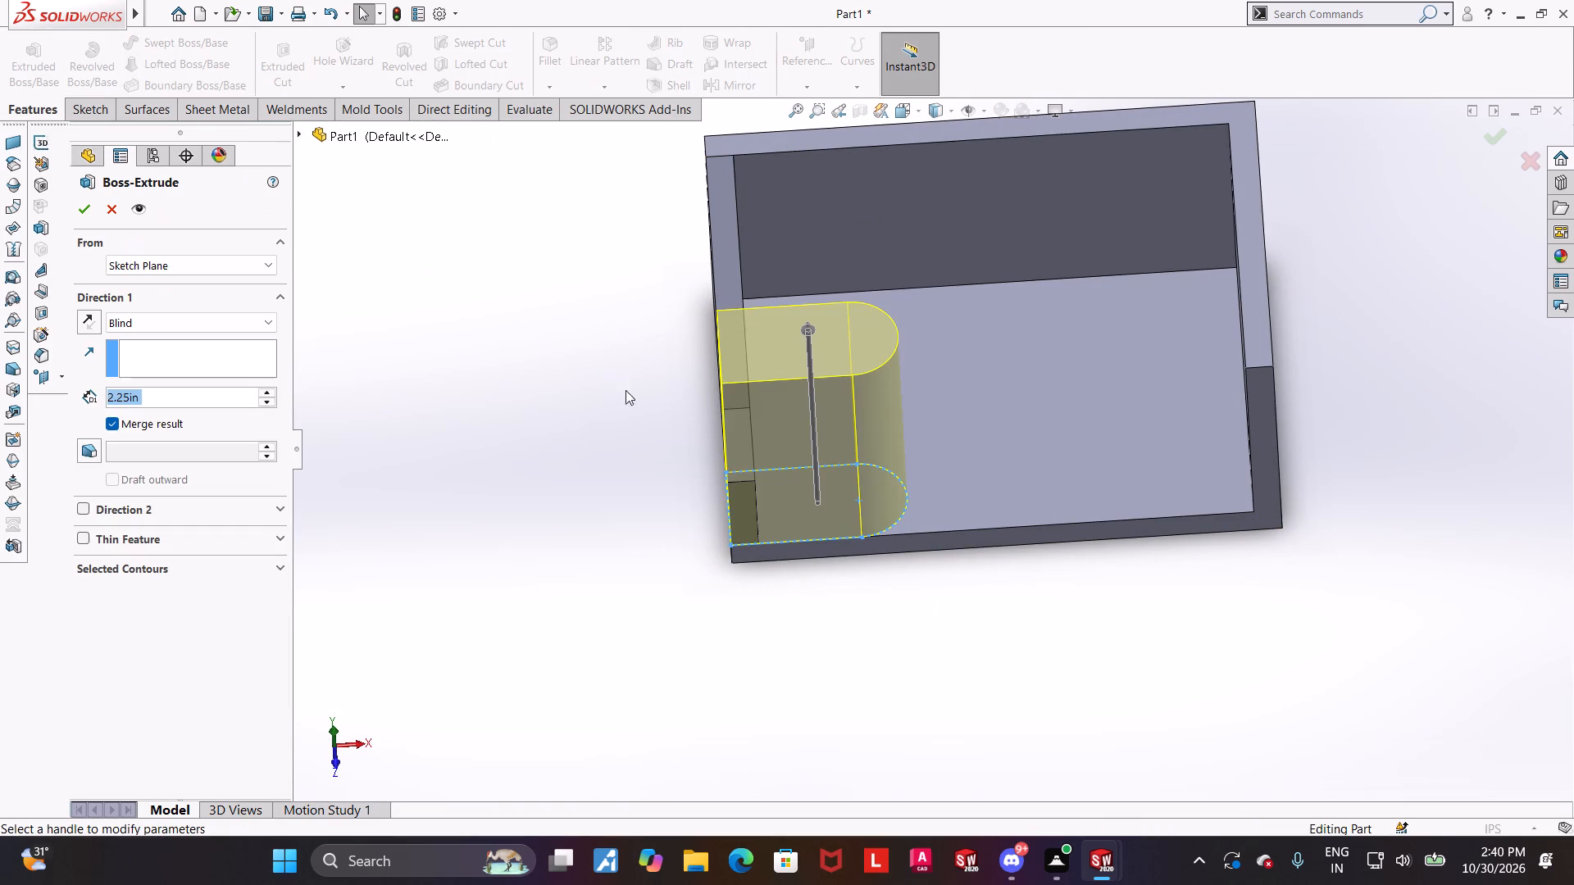
pyautogui.click(137, 317)
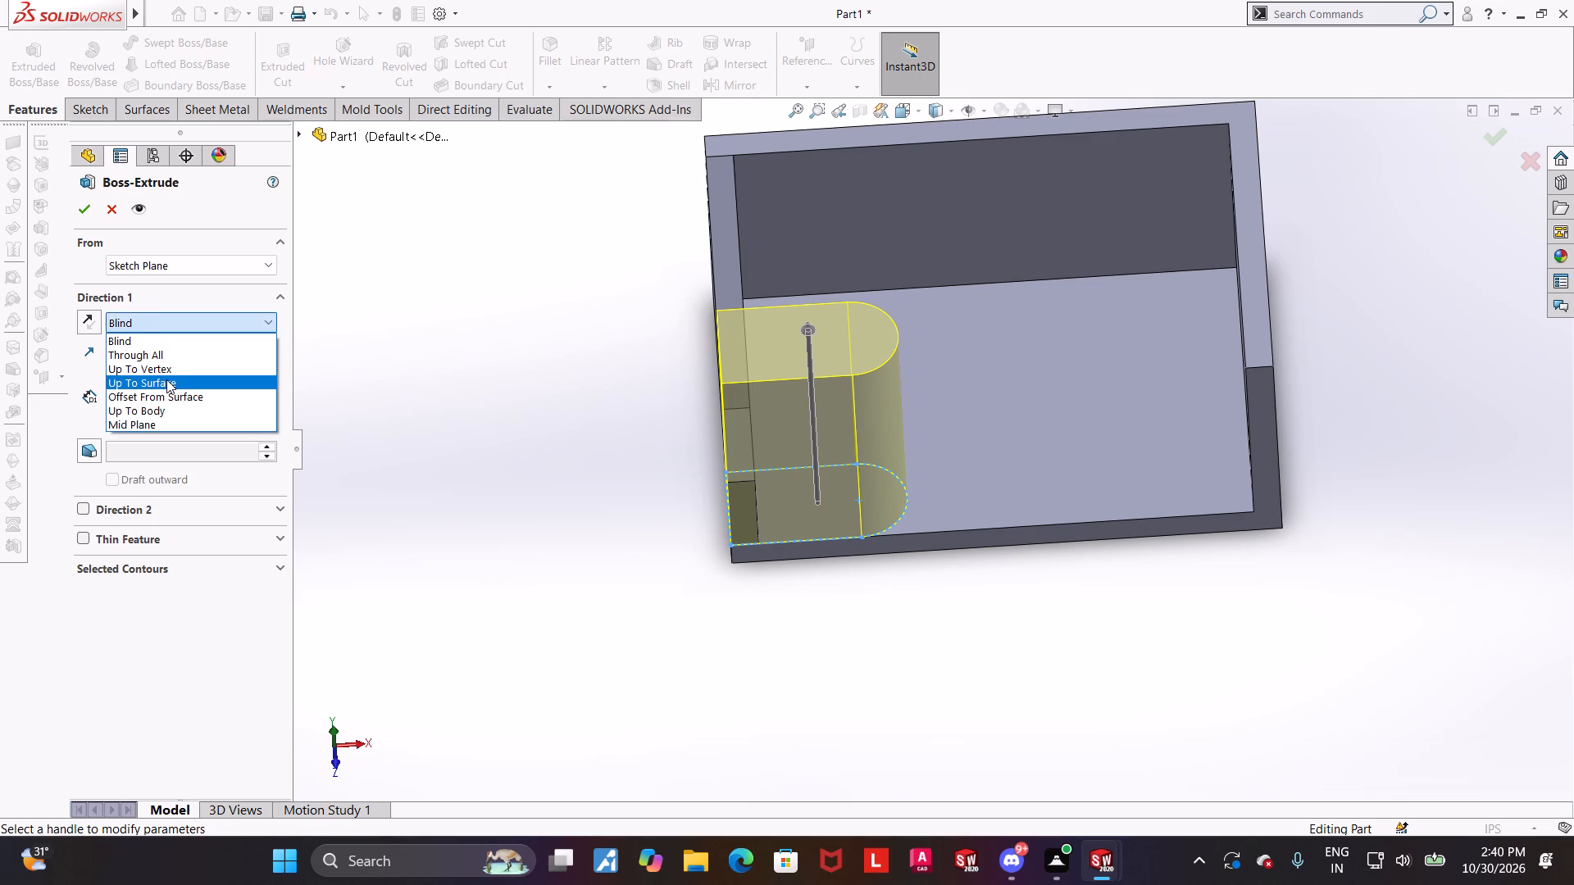
pyautogui.click(166, 379)
pyautogui.click(745, 439)
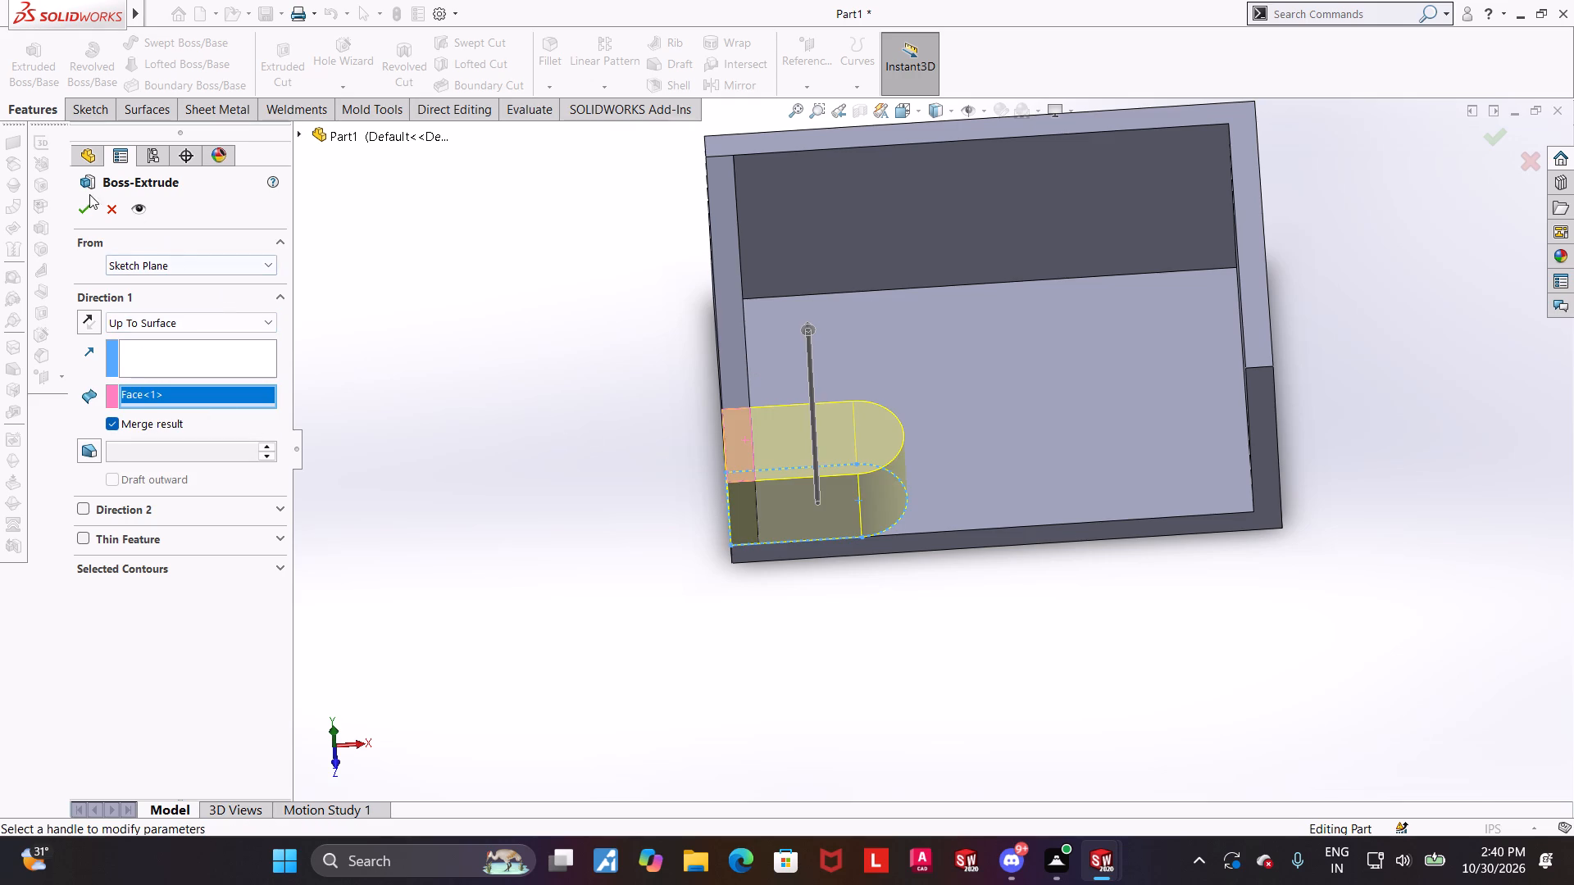
pyautogui.click(87, 199)
pyautogui.click(835, 579)
pyautogui.moveTo(1126, 515); pyautogui.dragTo(1101, 413, button='middle')
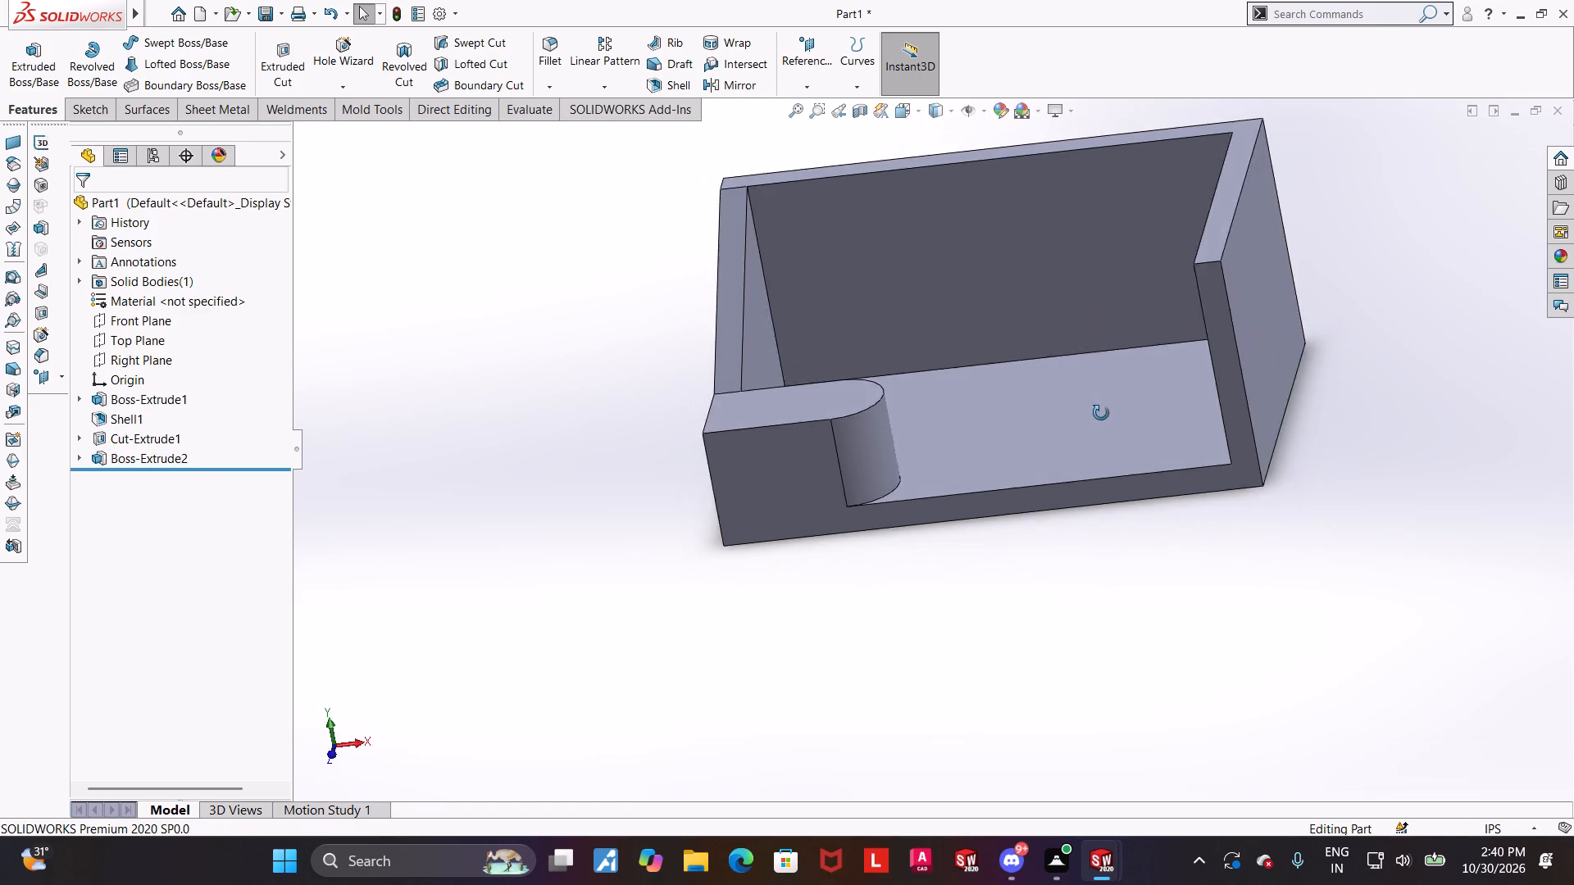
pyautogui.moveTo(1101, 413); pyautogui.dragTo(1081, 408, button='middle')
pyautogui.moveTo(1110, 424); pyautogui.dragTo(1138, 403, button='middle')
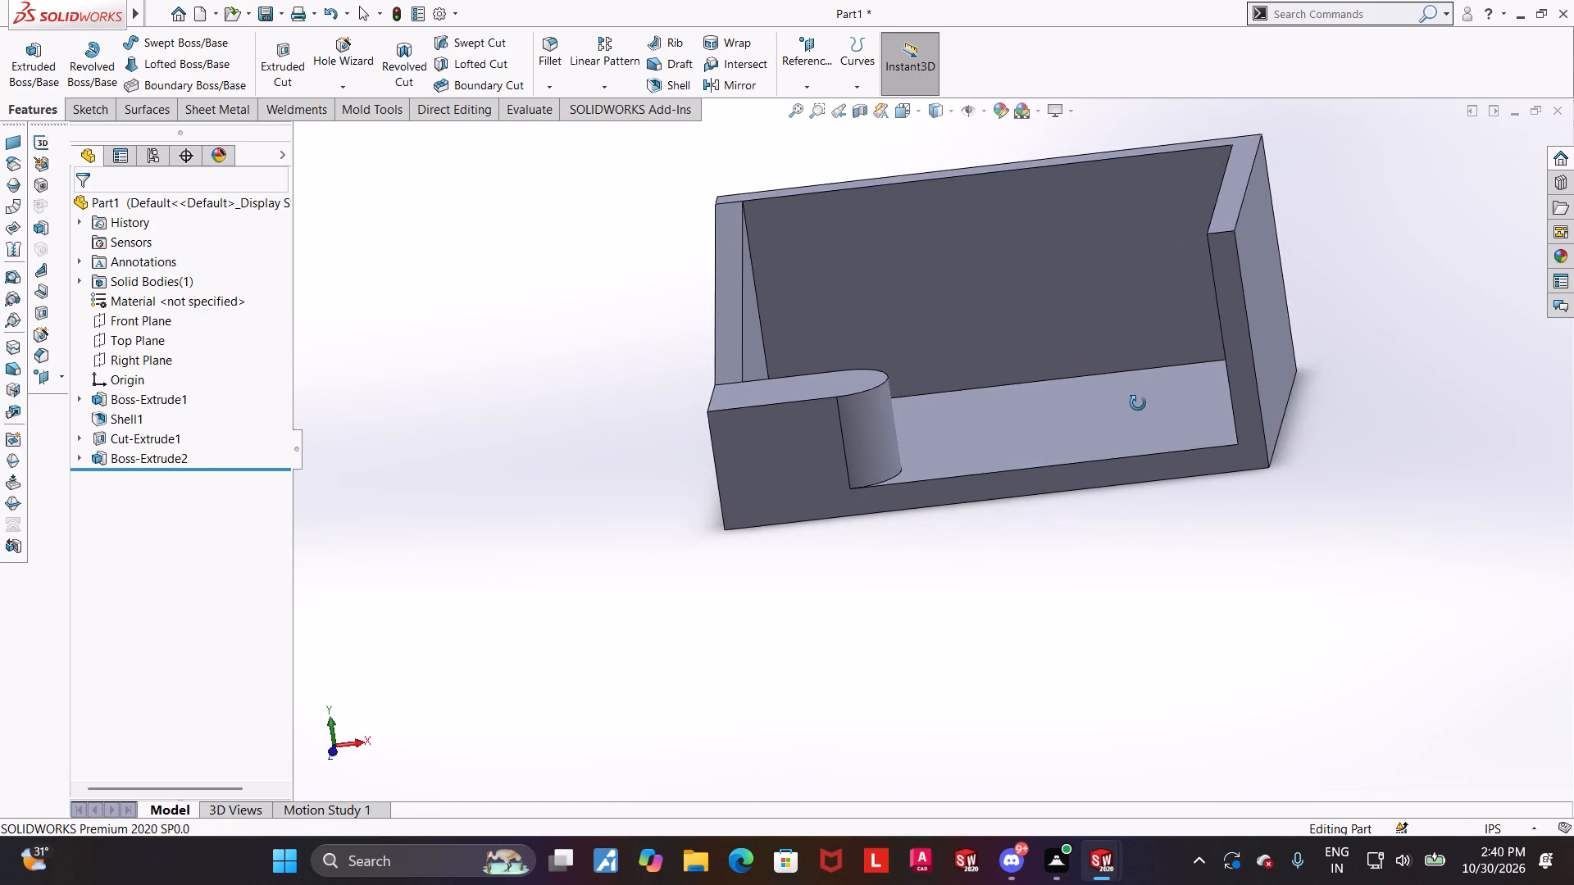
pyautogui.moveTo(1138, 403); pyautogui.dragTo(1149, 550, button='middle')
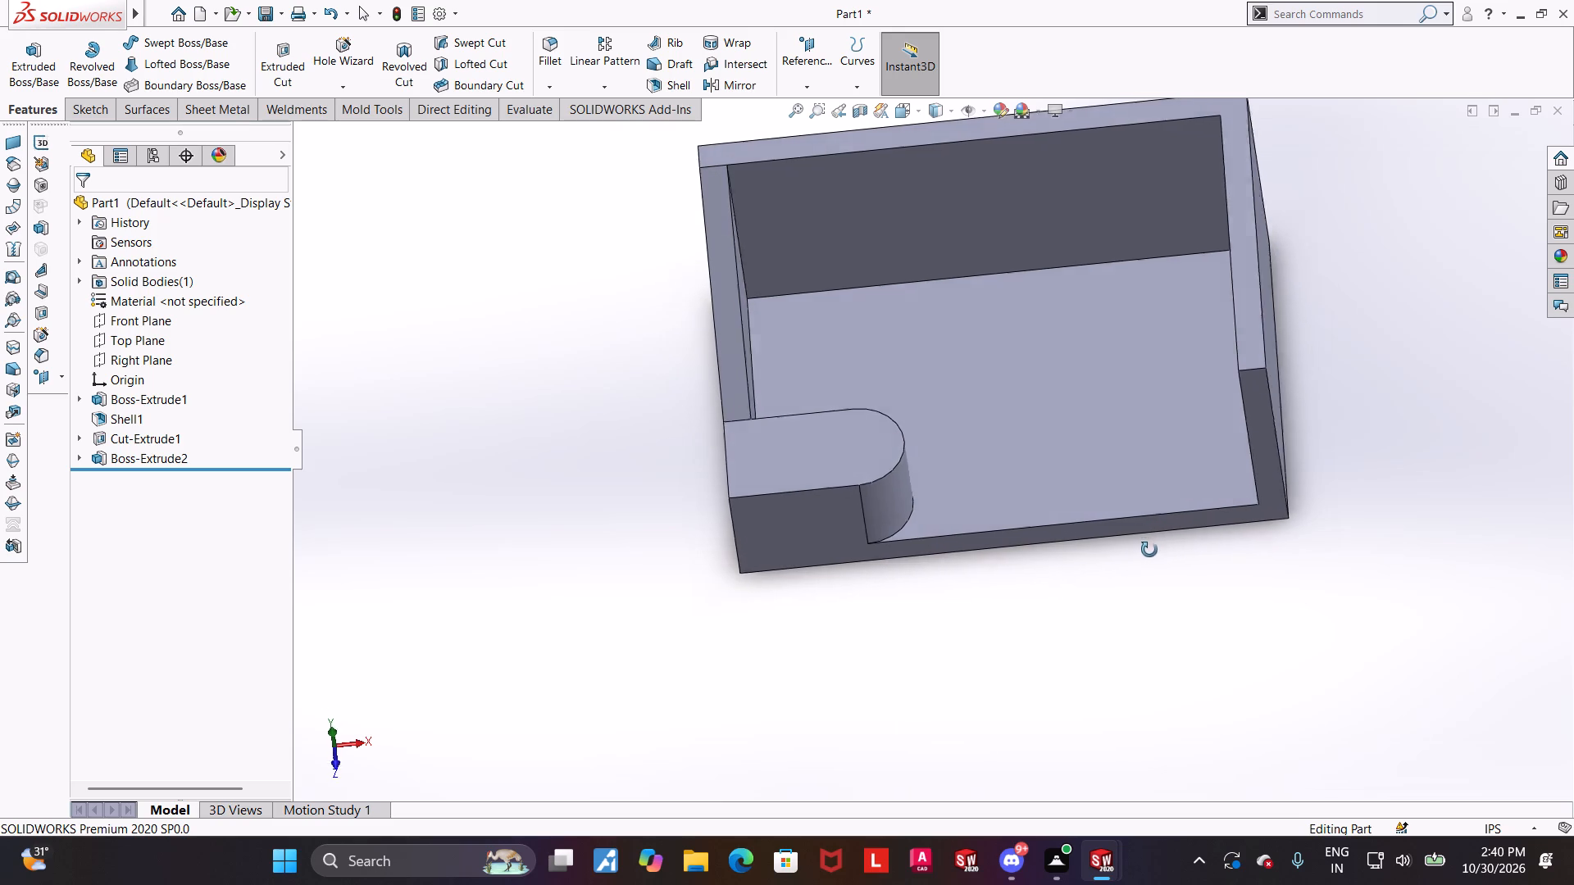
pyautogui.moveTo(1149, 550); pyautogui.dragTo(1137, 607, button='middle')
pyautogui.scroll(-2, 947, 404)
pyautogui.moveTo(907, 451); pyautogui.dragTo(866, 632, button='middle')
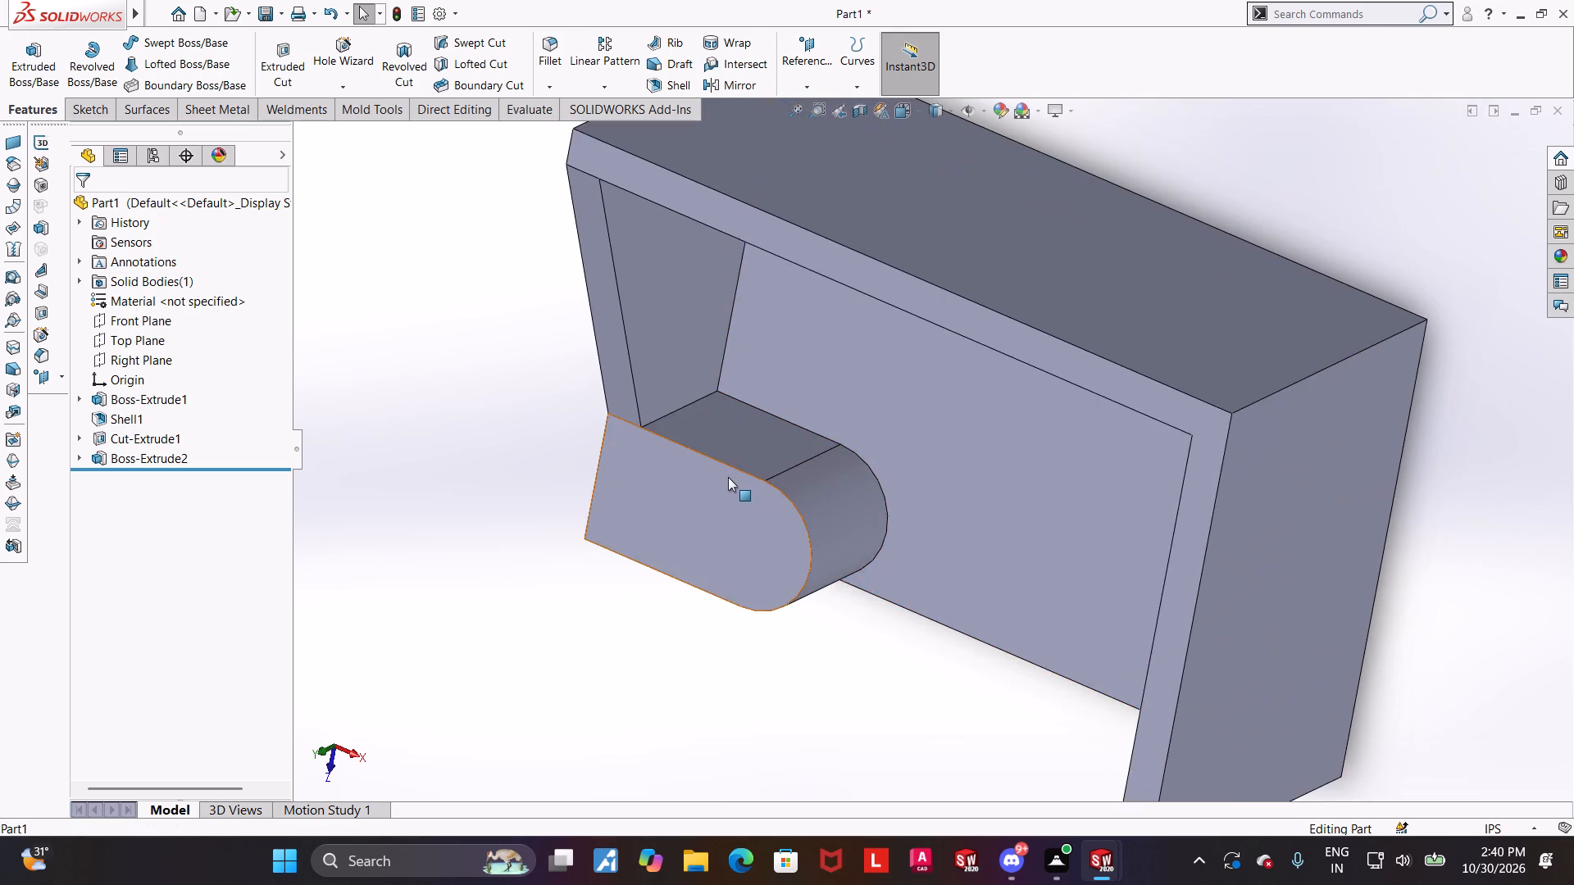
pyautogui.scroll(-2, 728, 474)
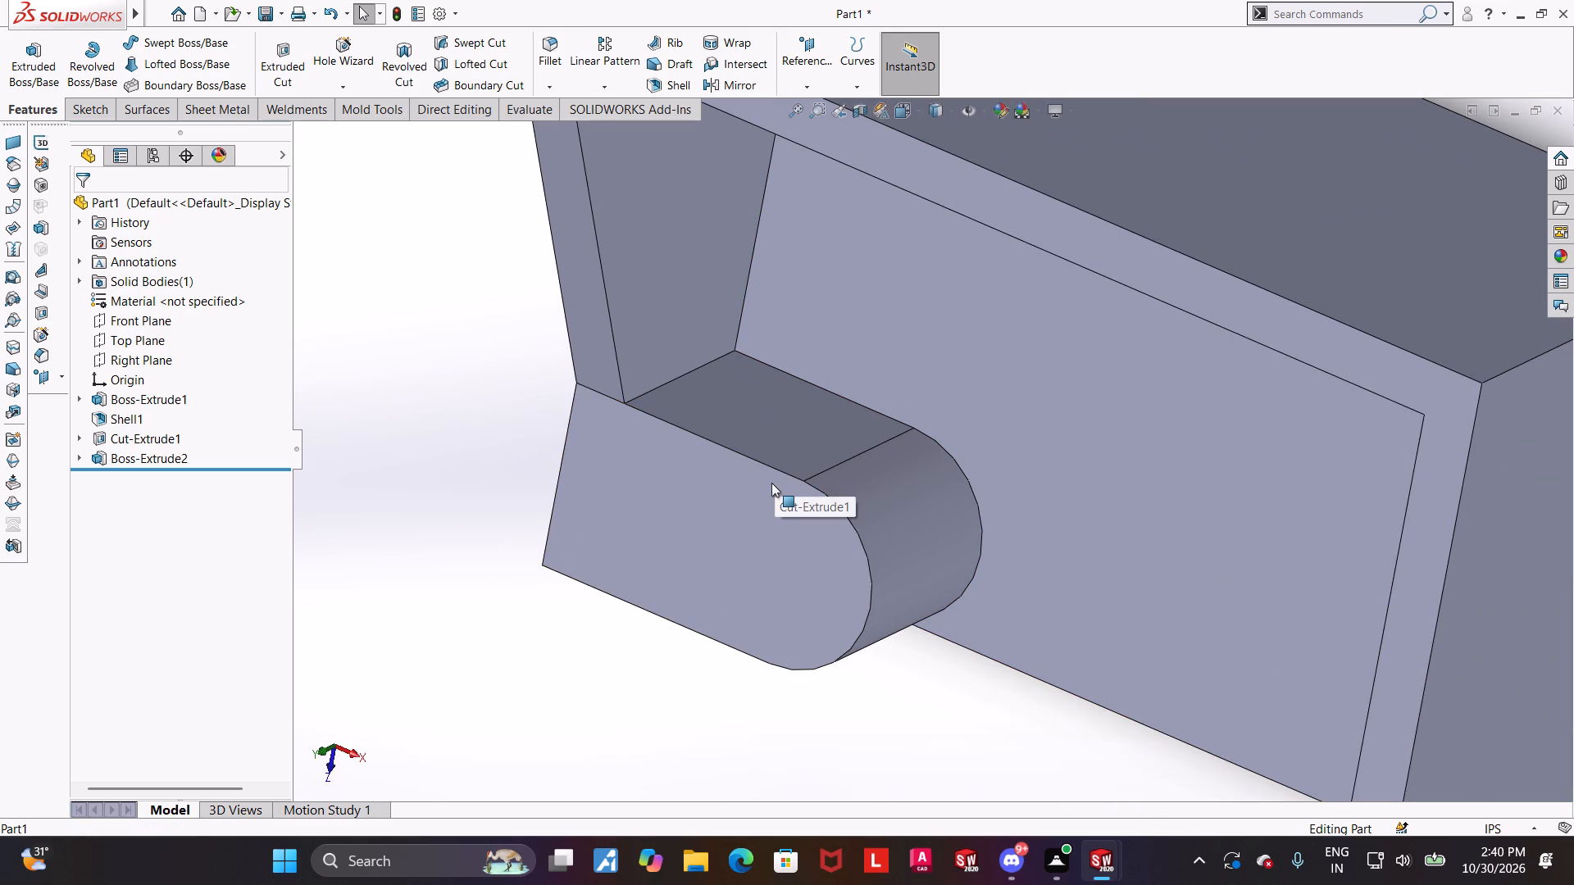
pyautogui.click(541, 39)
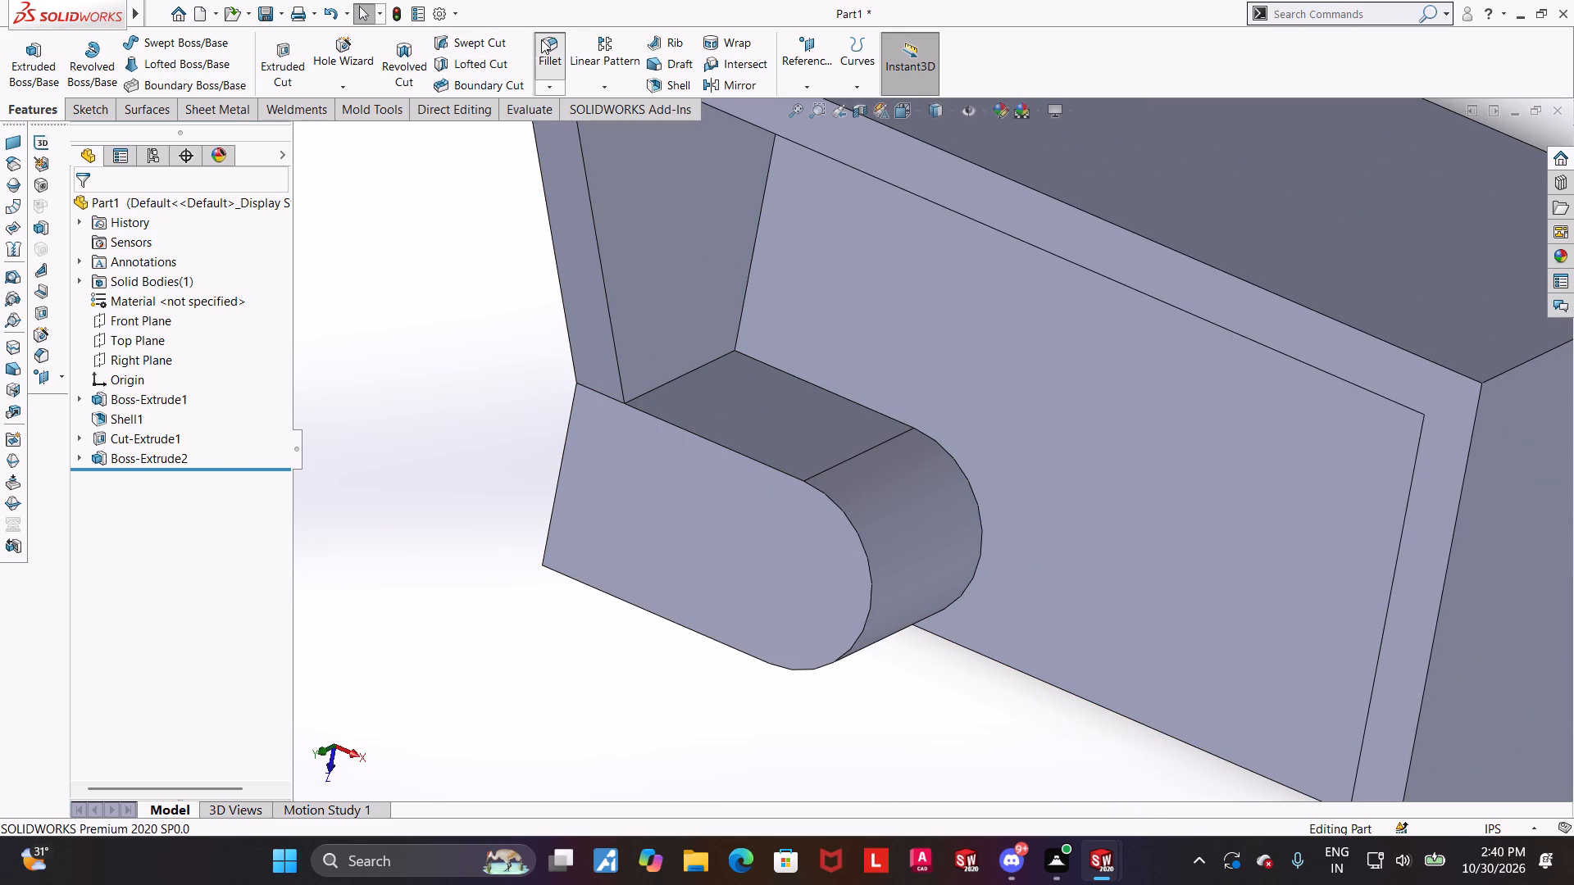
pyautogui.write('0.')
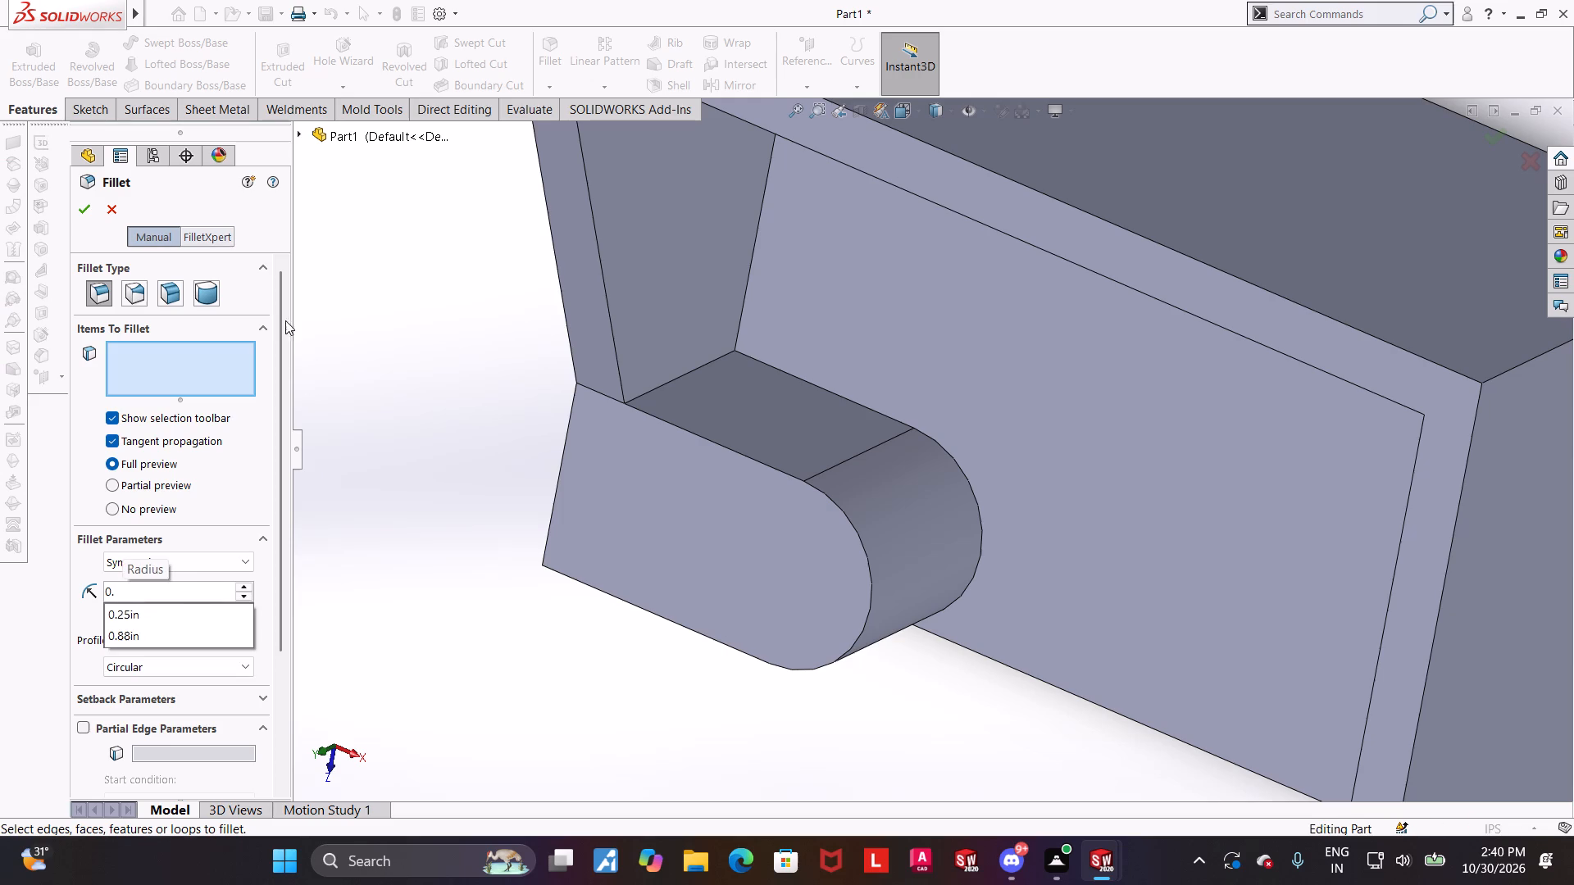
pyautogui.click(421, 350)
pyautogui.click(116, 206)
# Sketch a circle about 0.76 in in diameter on the shell's inner floor face, near the back wall.
pyautogui.scroll(4, 987, 584)
pyautogui.moveTo(1021, 579); pyautogui.dragTo(1035, 486, button='middle')
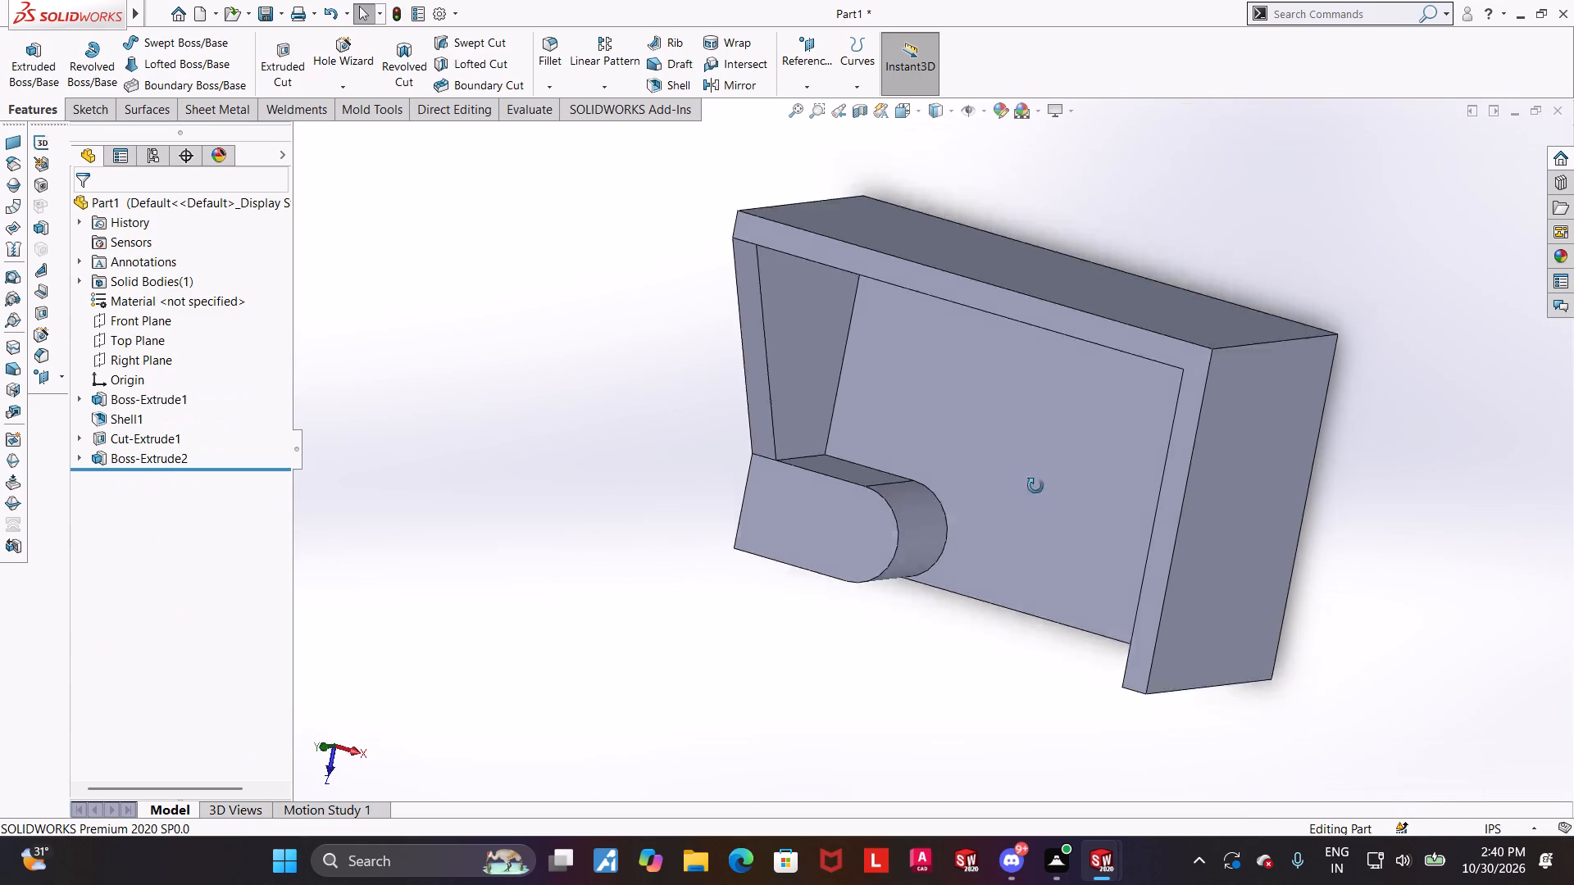
pyautogui.moveTo(1035, 486); pyautogui.dragTo(1058, 334, button='middle')
pyautogui.click(1086, 464)
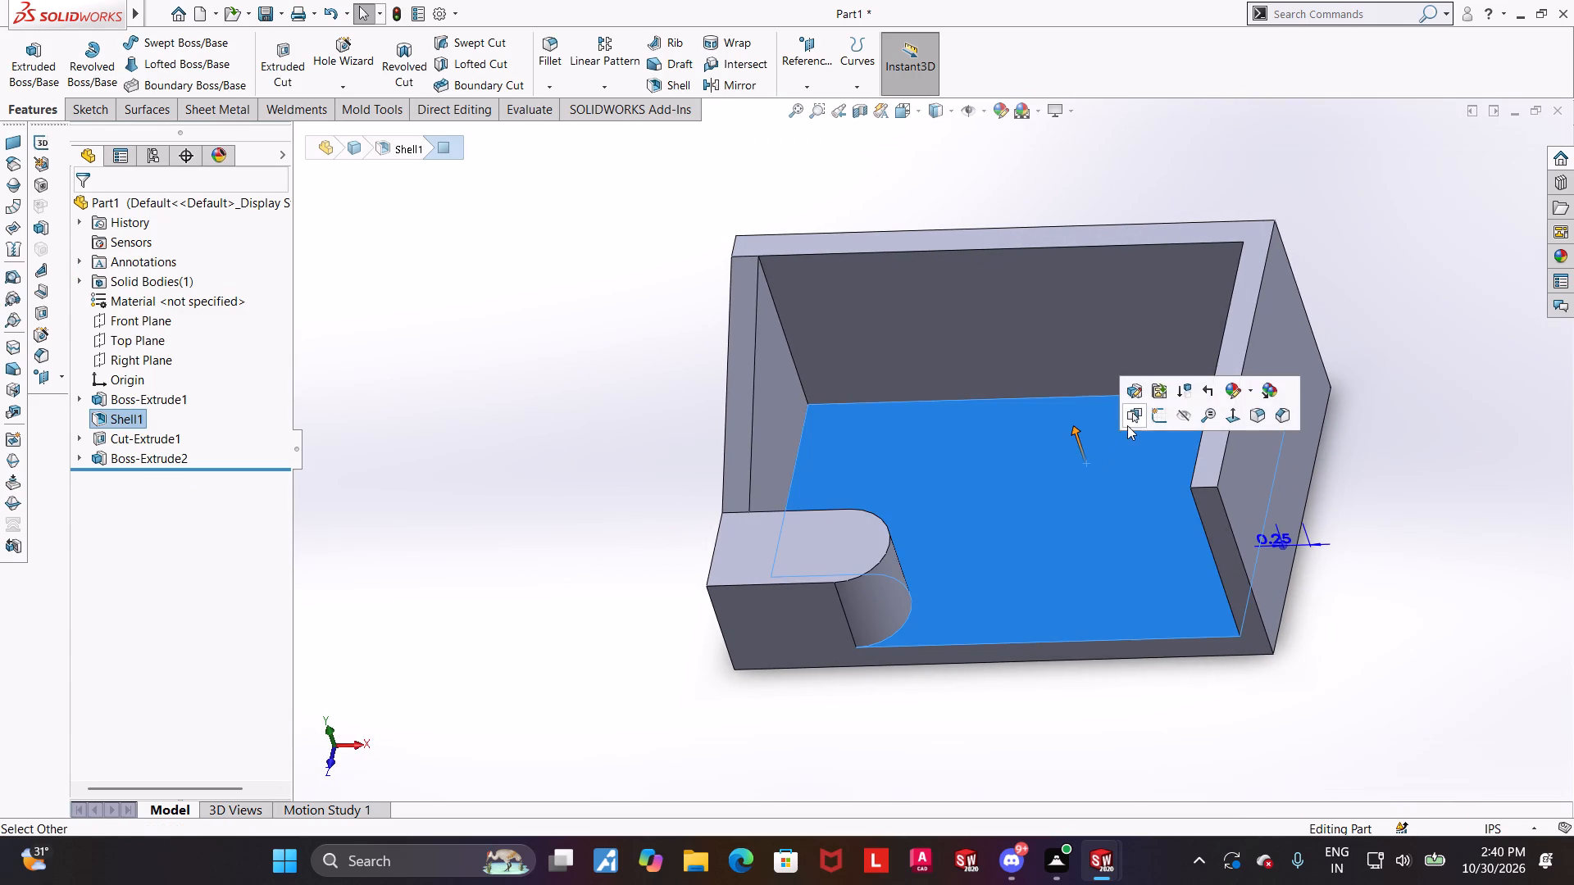
pyautogui.click(1148, 415)
pyautogui.click(108, 479)
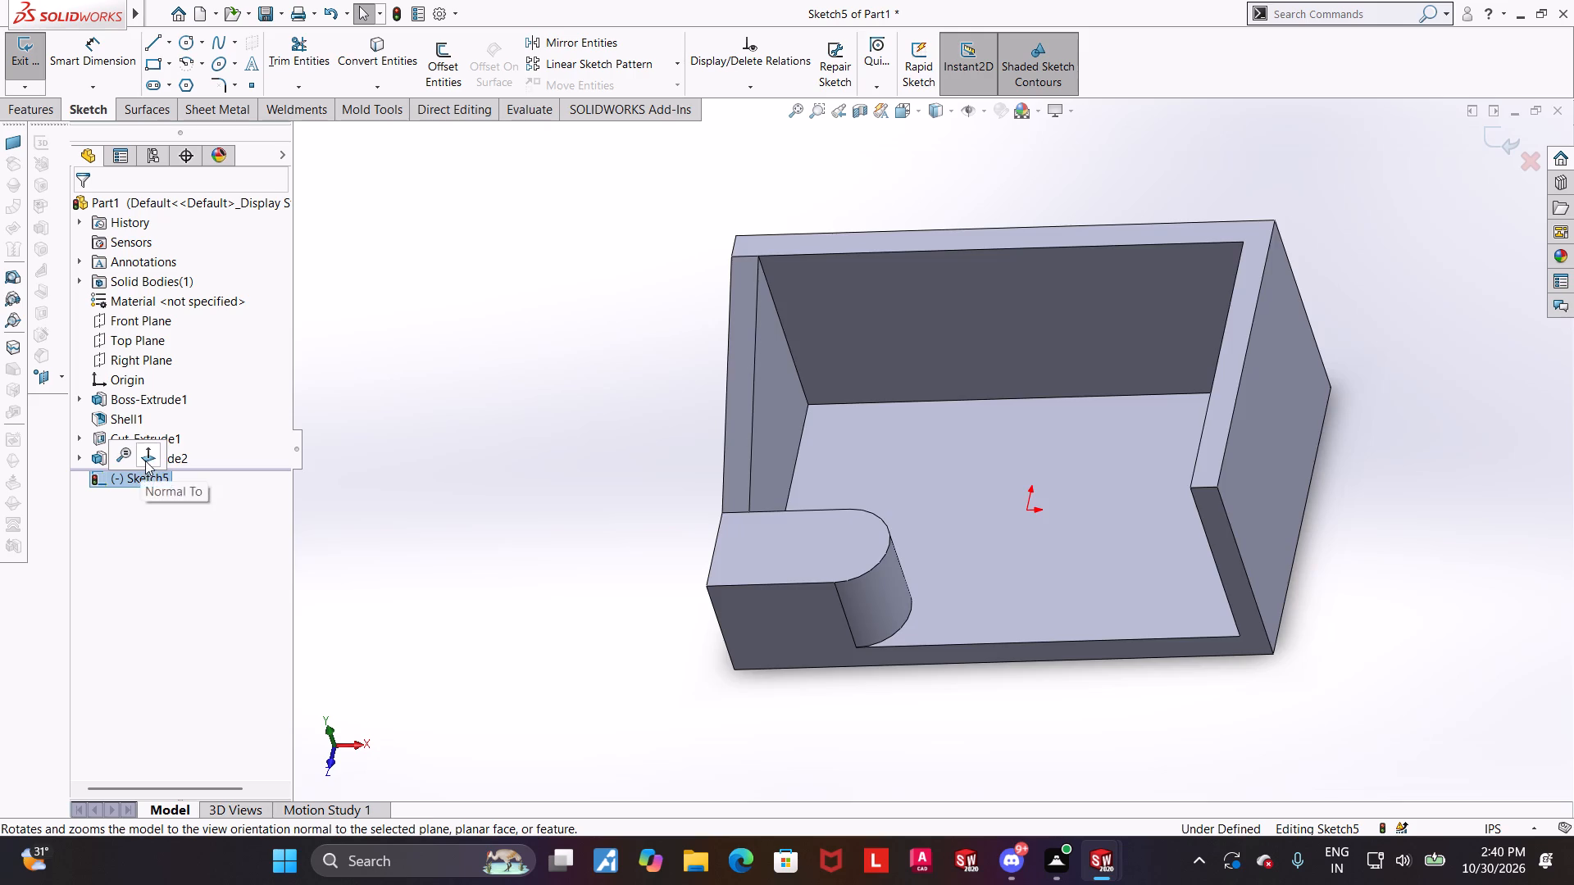
pyautogui.click(145, 461)
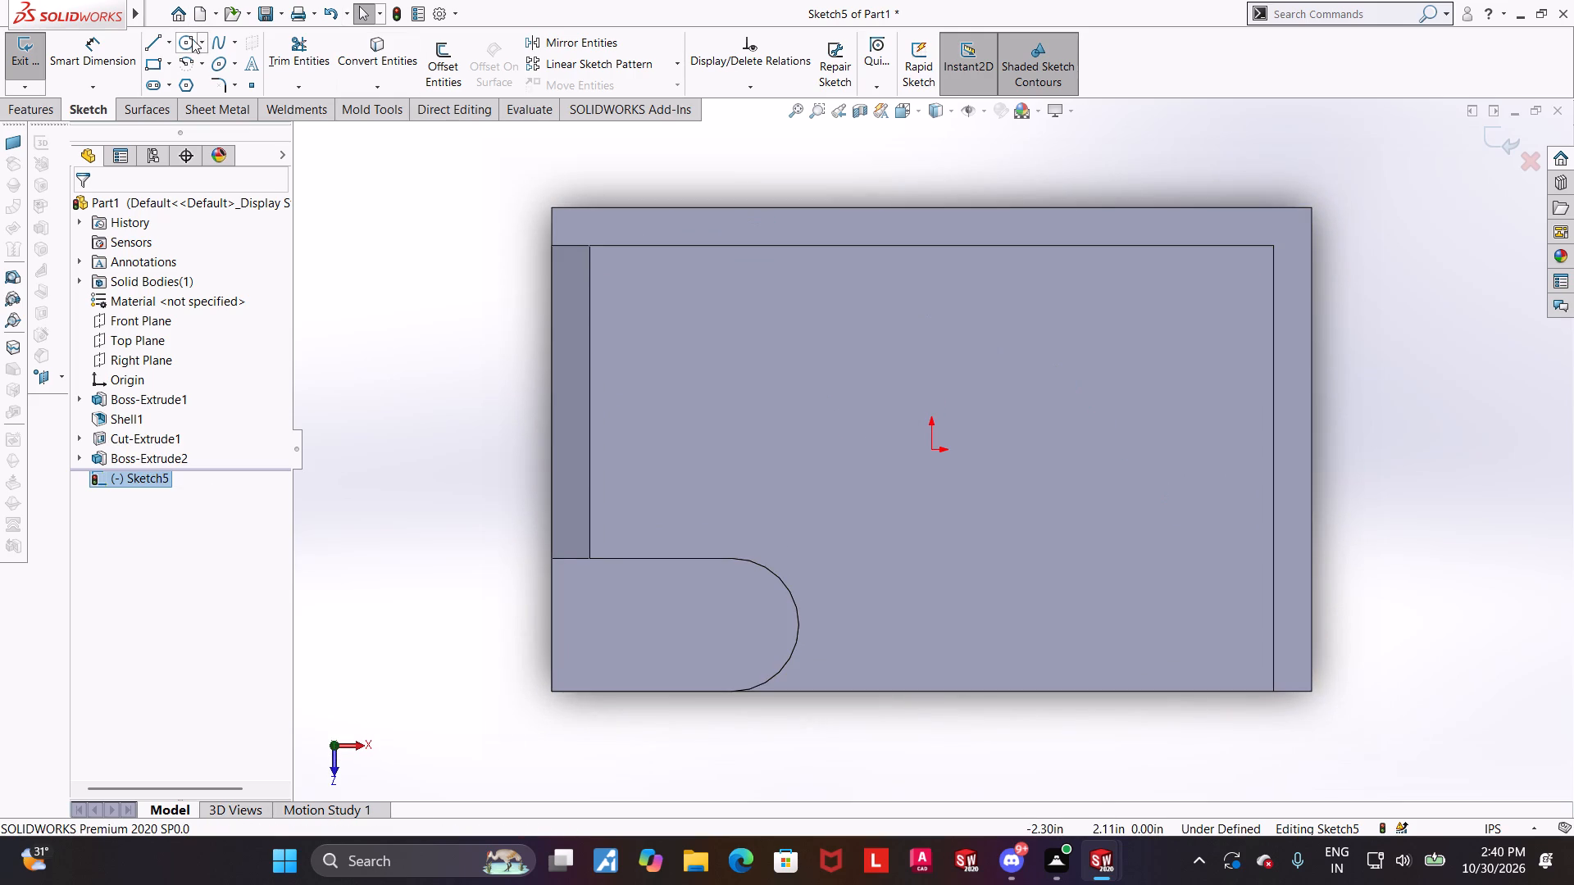
pyautogui.click(190, 39)
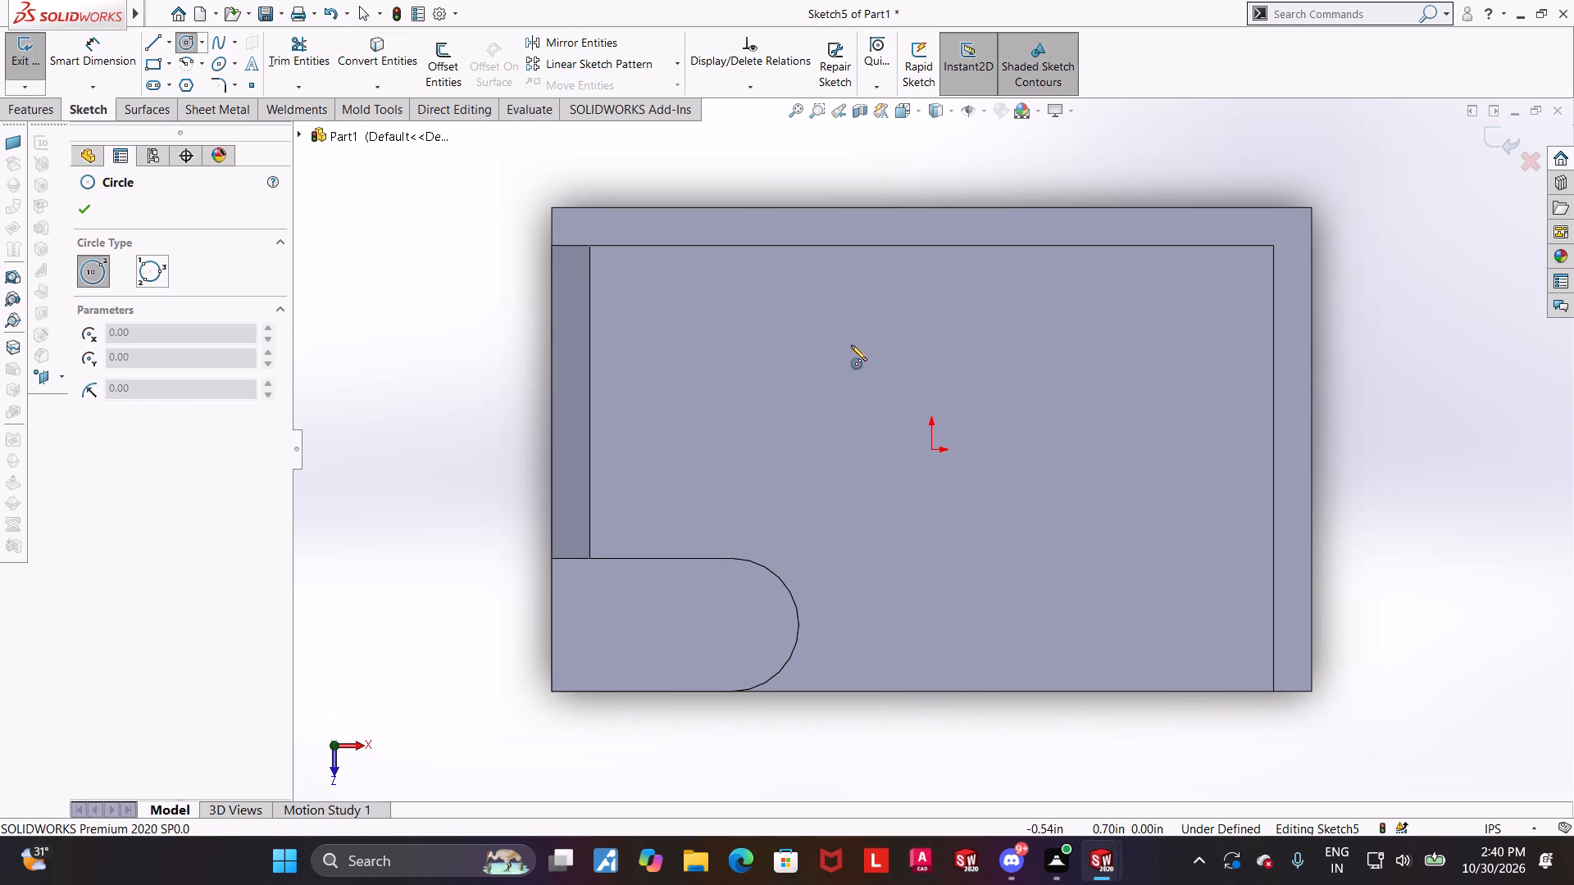
pyautogui.click(869, 358)
pyautogui.click(926, 352)
pyautogui.press('Escape')
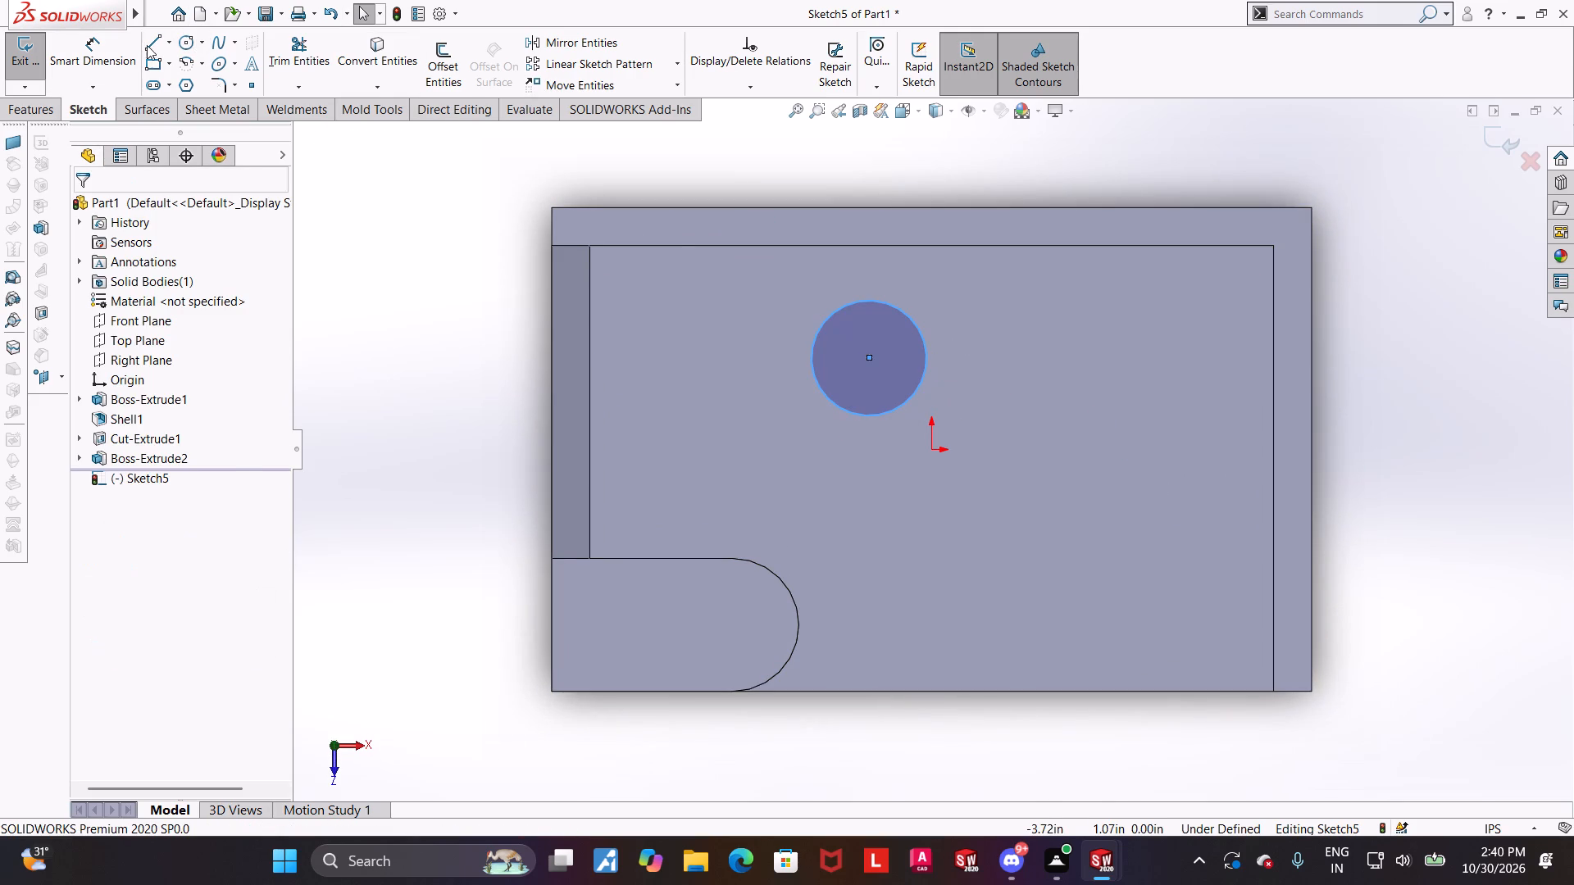
# Join the circle's two sides to the back wall's inner edge with three connected lines and make the second side line vertical.
pyautogui.click(147, 45)
pyautogui.click(813, 359)
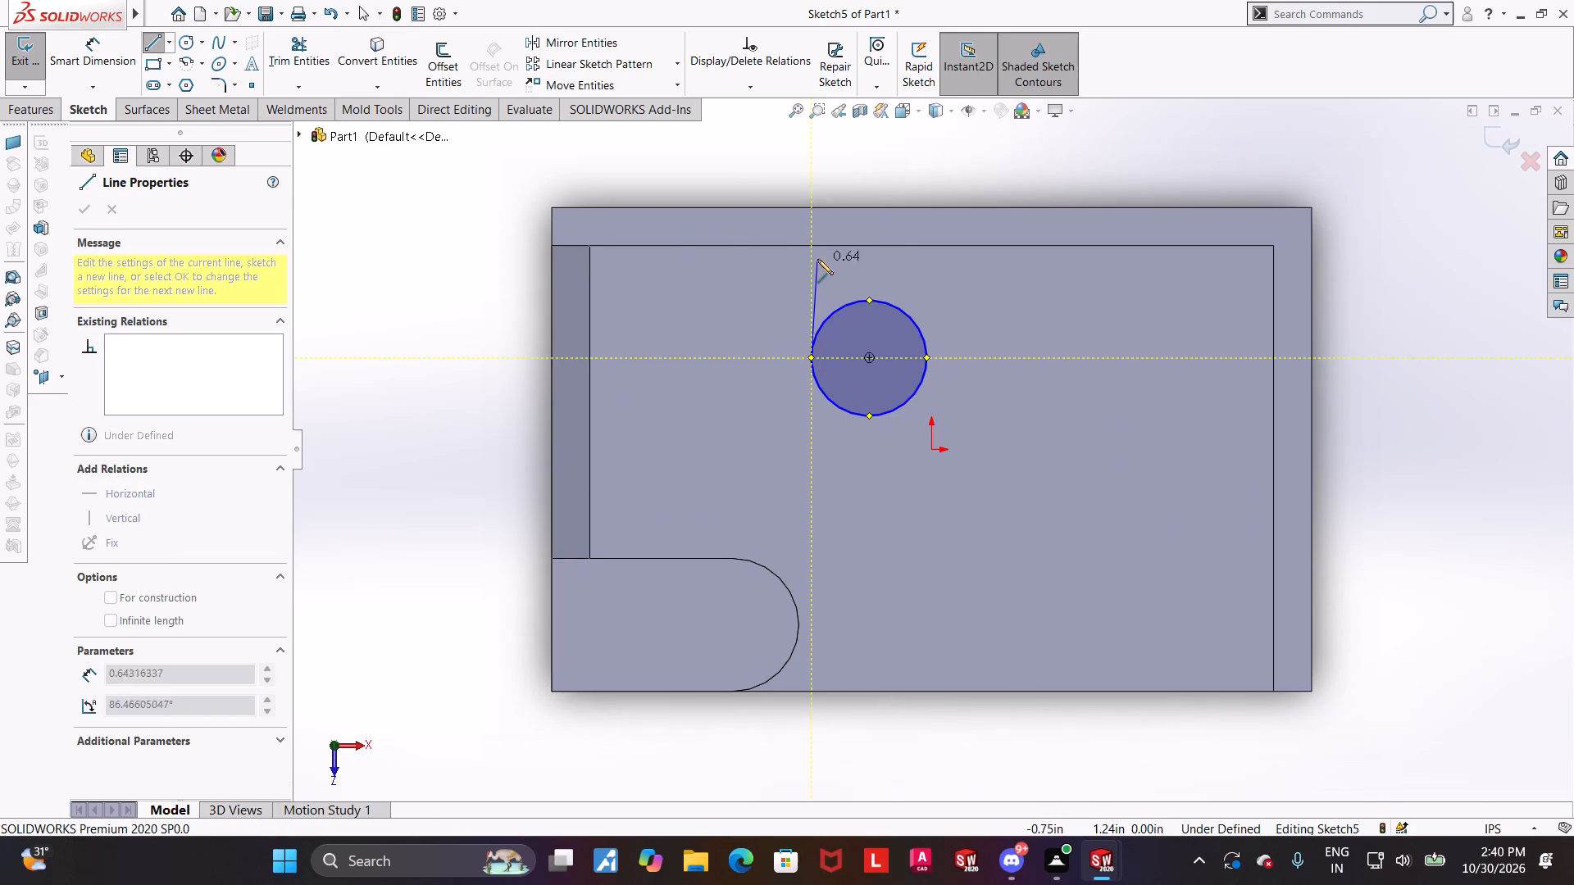
pyautogui.click(810, 241)
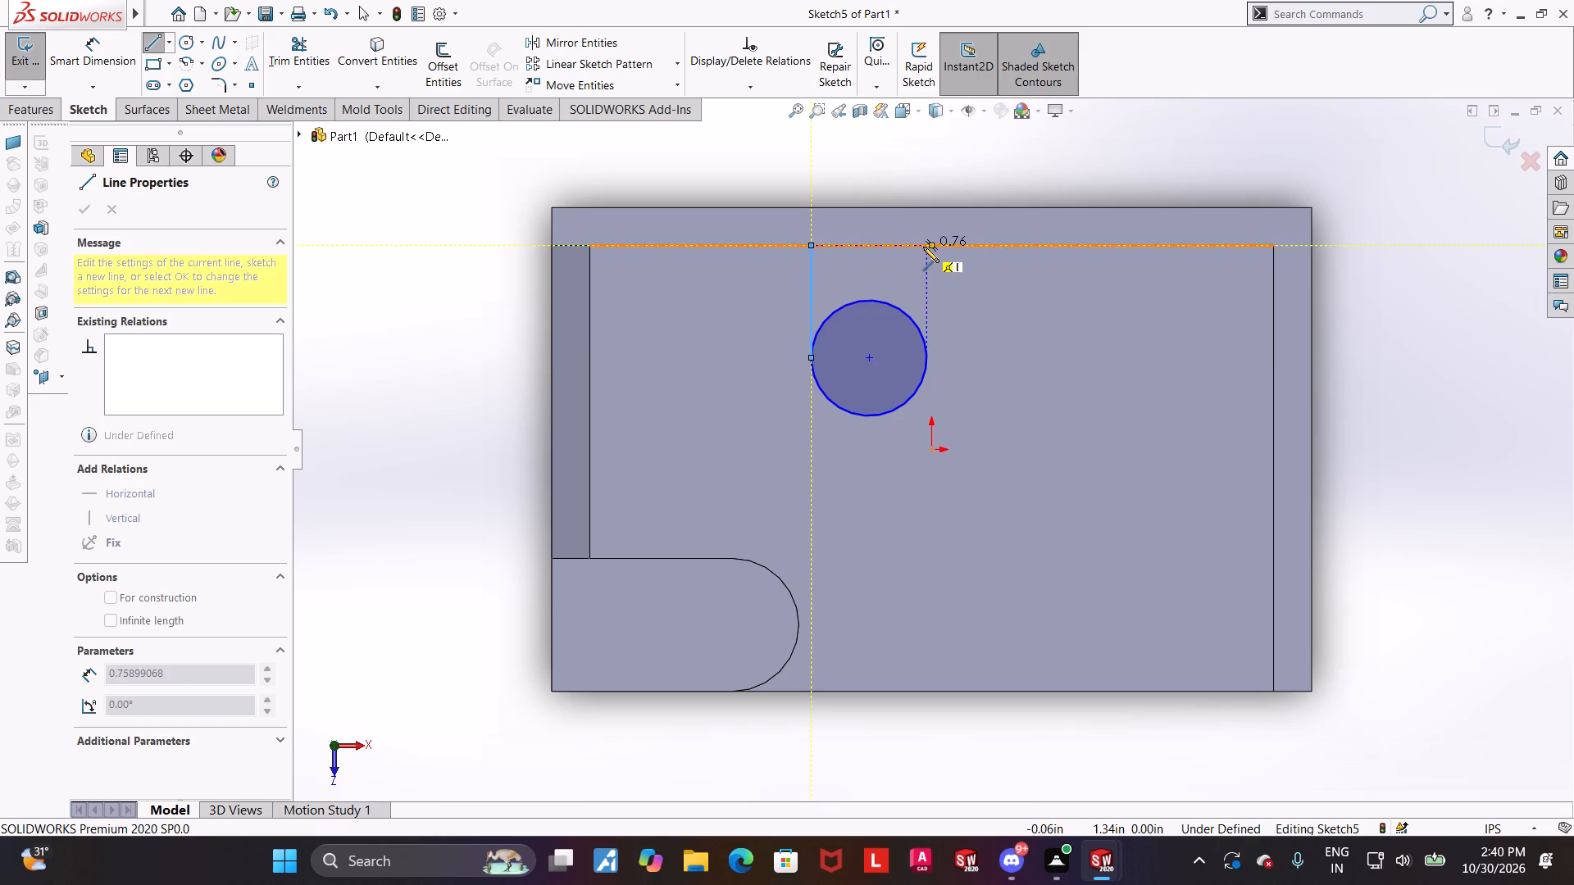
pyautogui.click(921, 244)
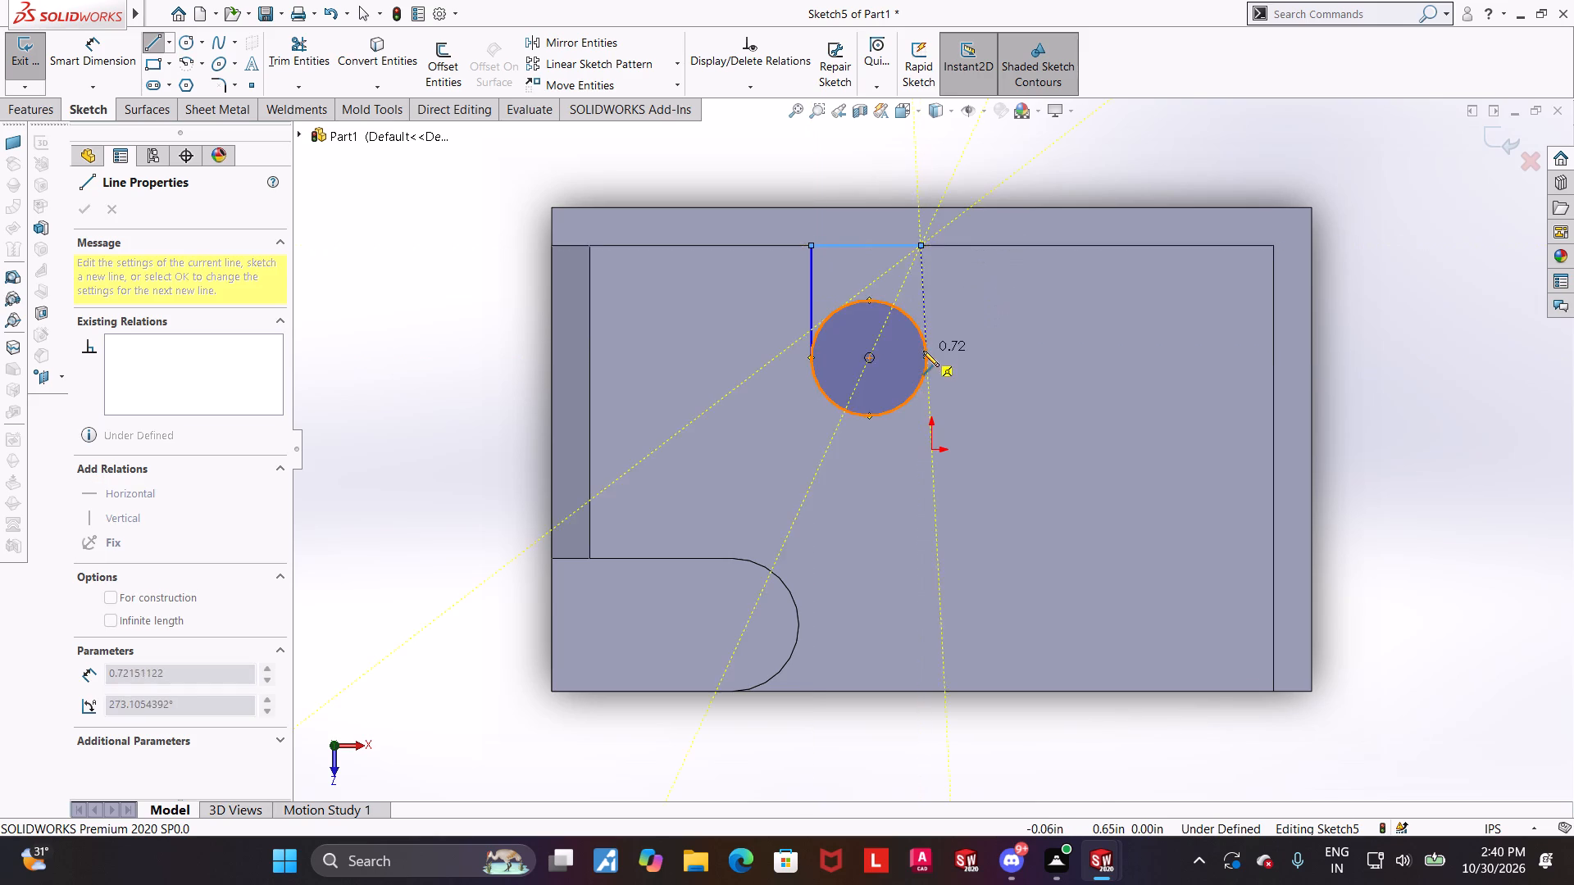
pyautogui.click(923, 351)
pyautogui.press('Escape')
pyautogui.click(921, 306)
pyautogui.click(994, 233)
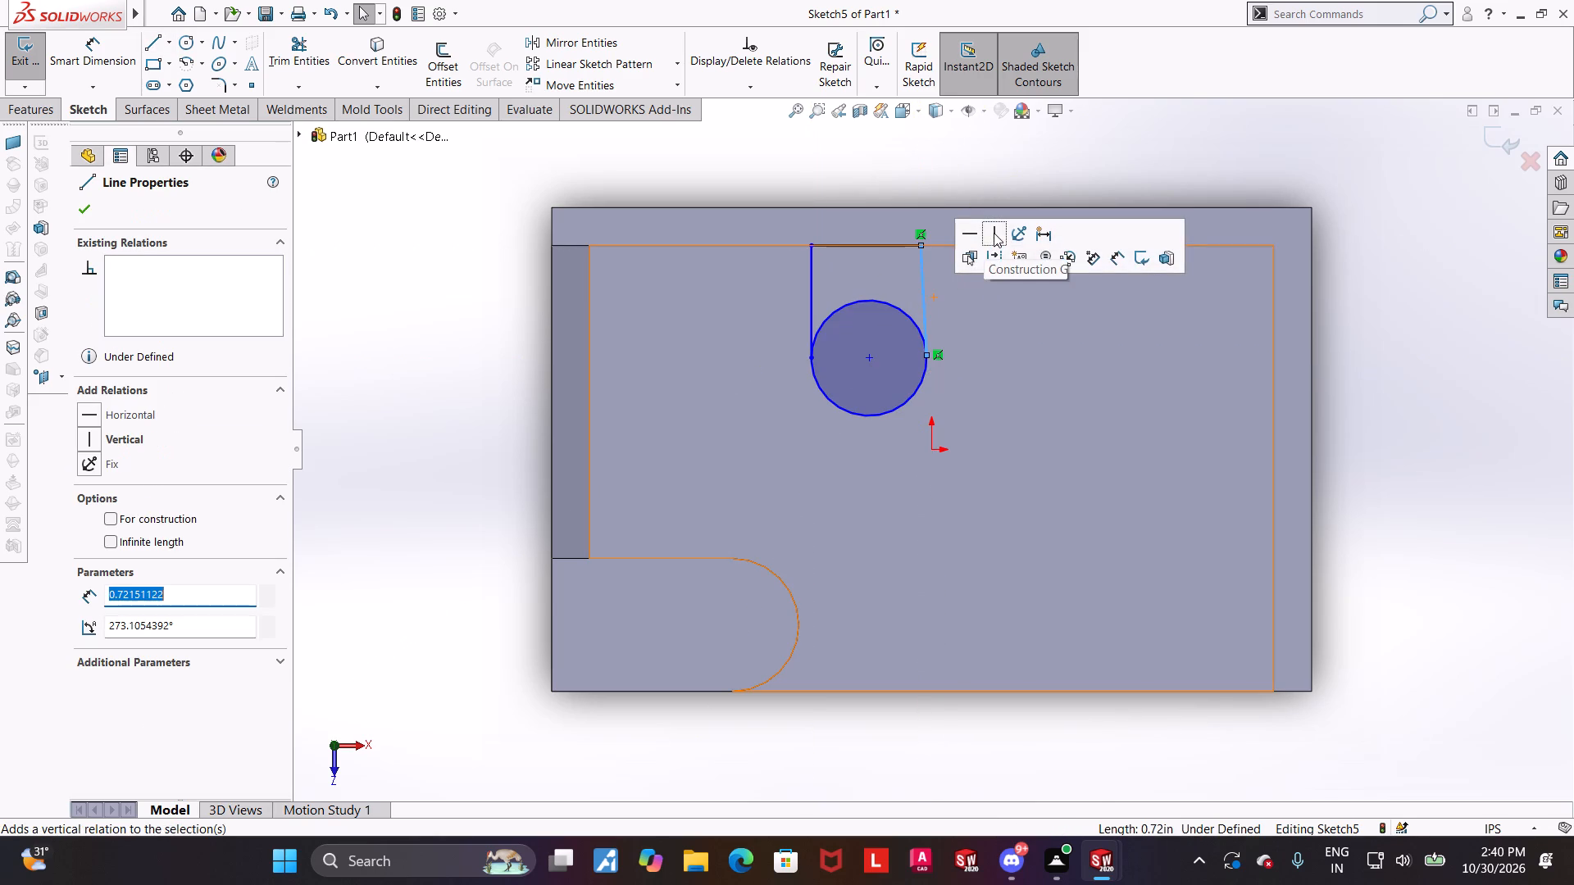
pyautogui.click(1435, 395)
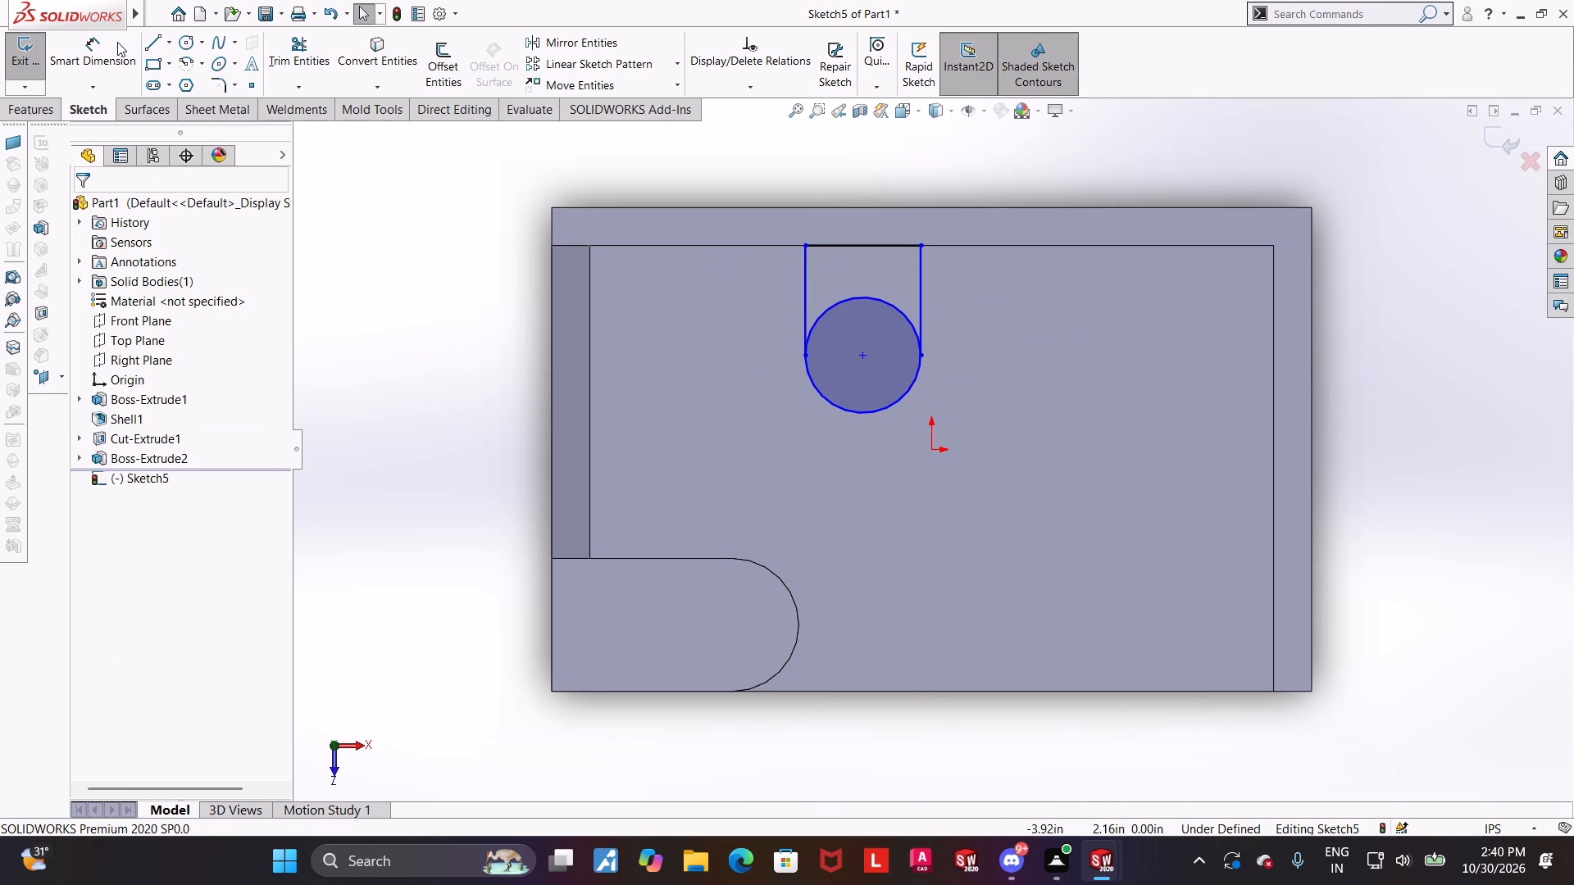
# Dimension the circle's centre at 2.375 in from the outer end edge of the round-ended boss.
pyautogui.click(118, 44)
pyautogui.scroll(2, 626, 407)
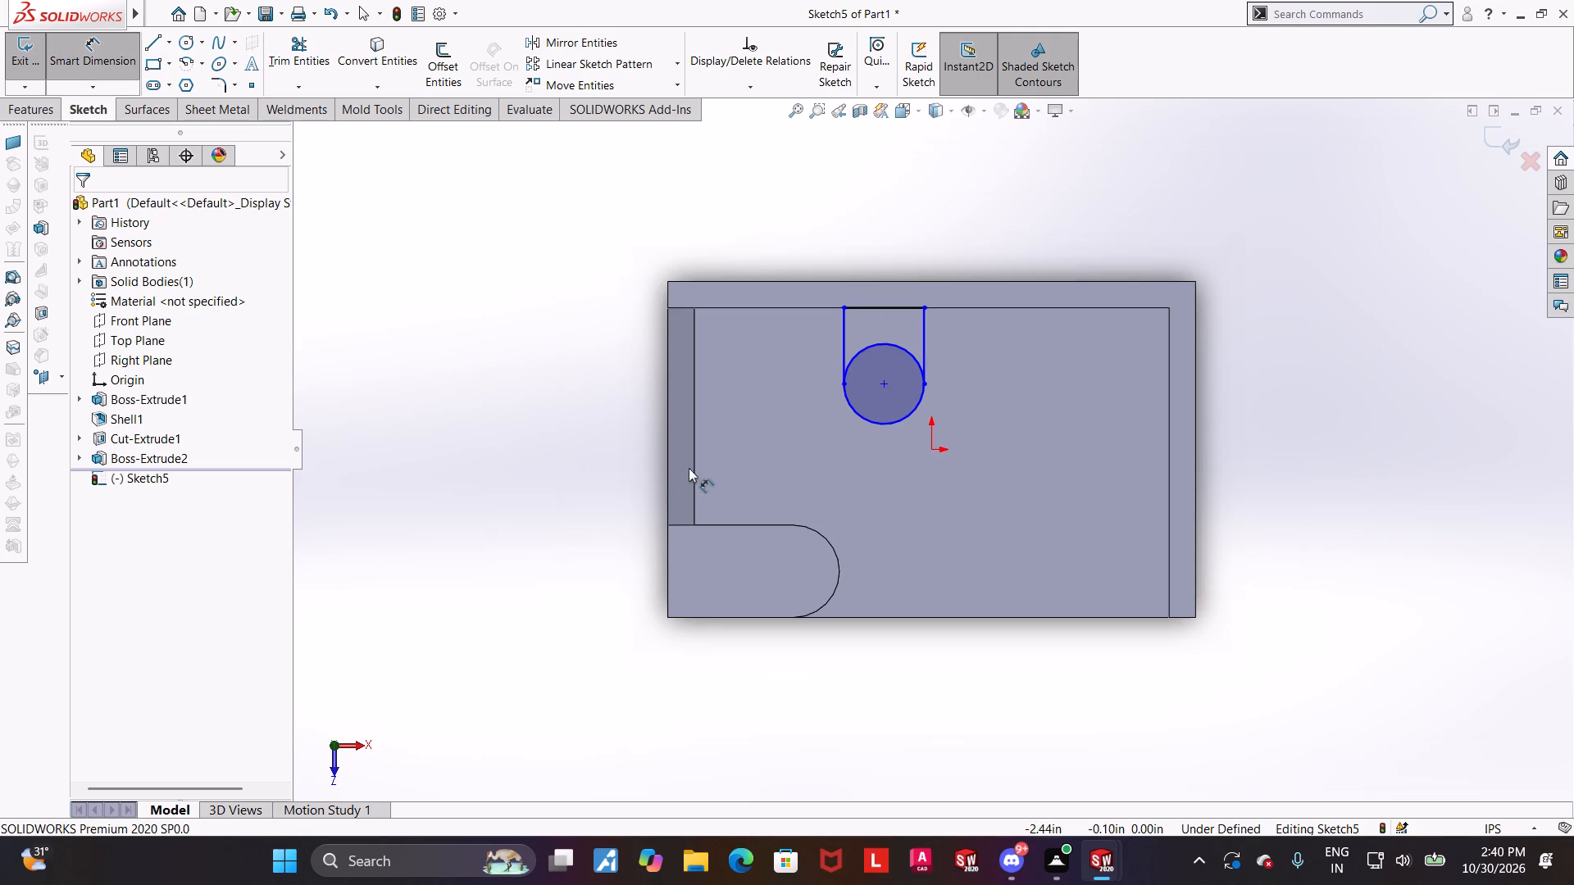
pyautogui.click(666, 547)
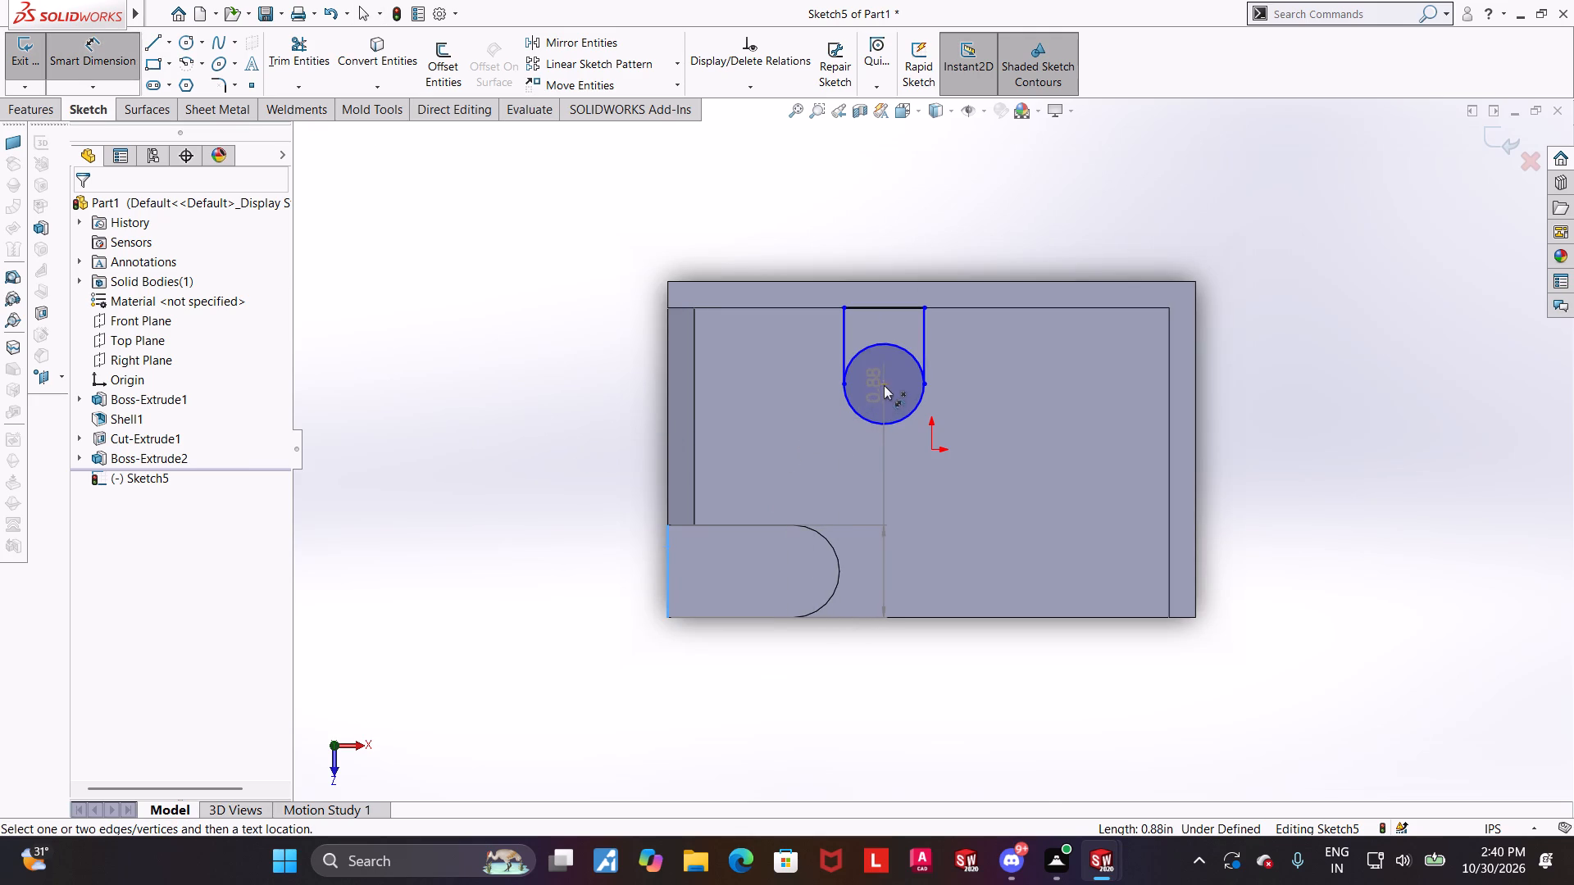
pyautogui.click(884, 385)
pyautogui.click(813, 679)
pyautogui.write('2.375')
pyautogui.press('Return')
pyautogui.press('Escape')
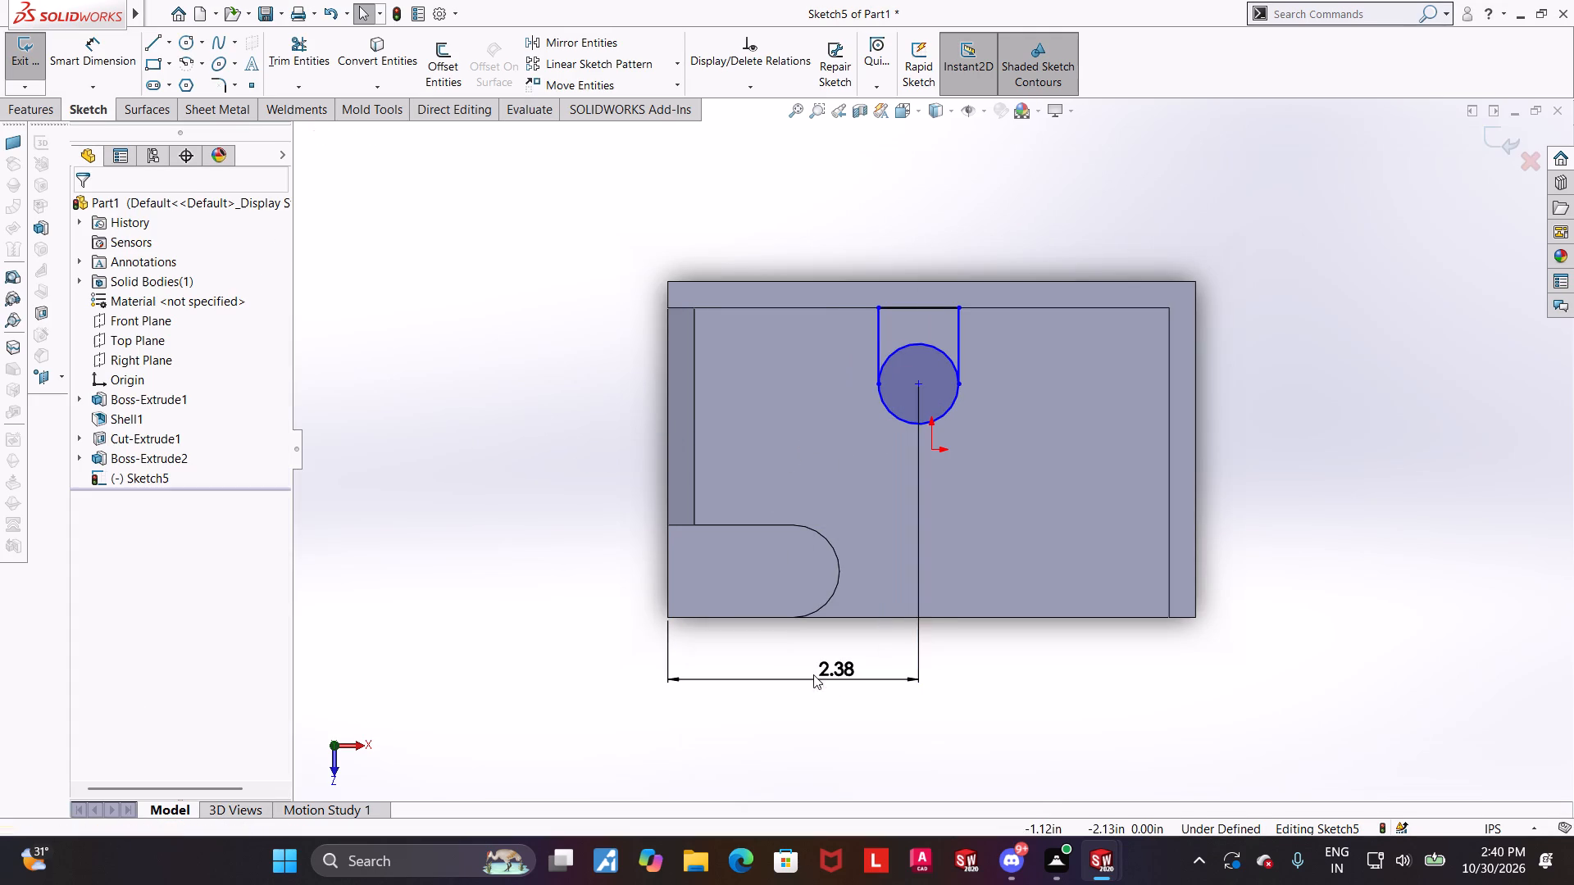
pyautogui.scroll(-1, 1317, 448)
pyautogui.click(1317, 448)
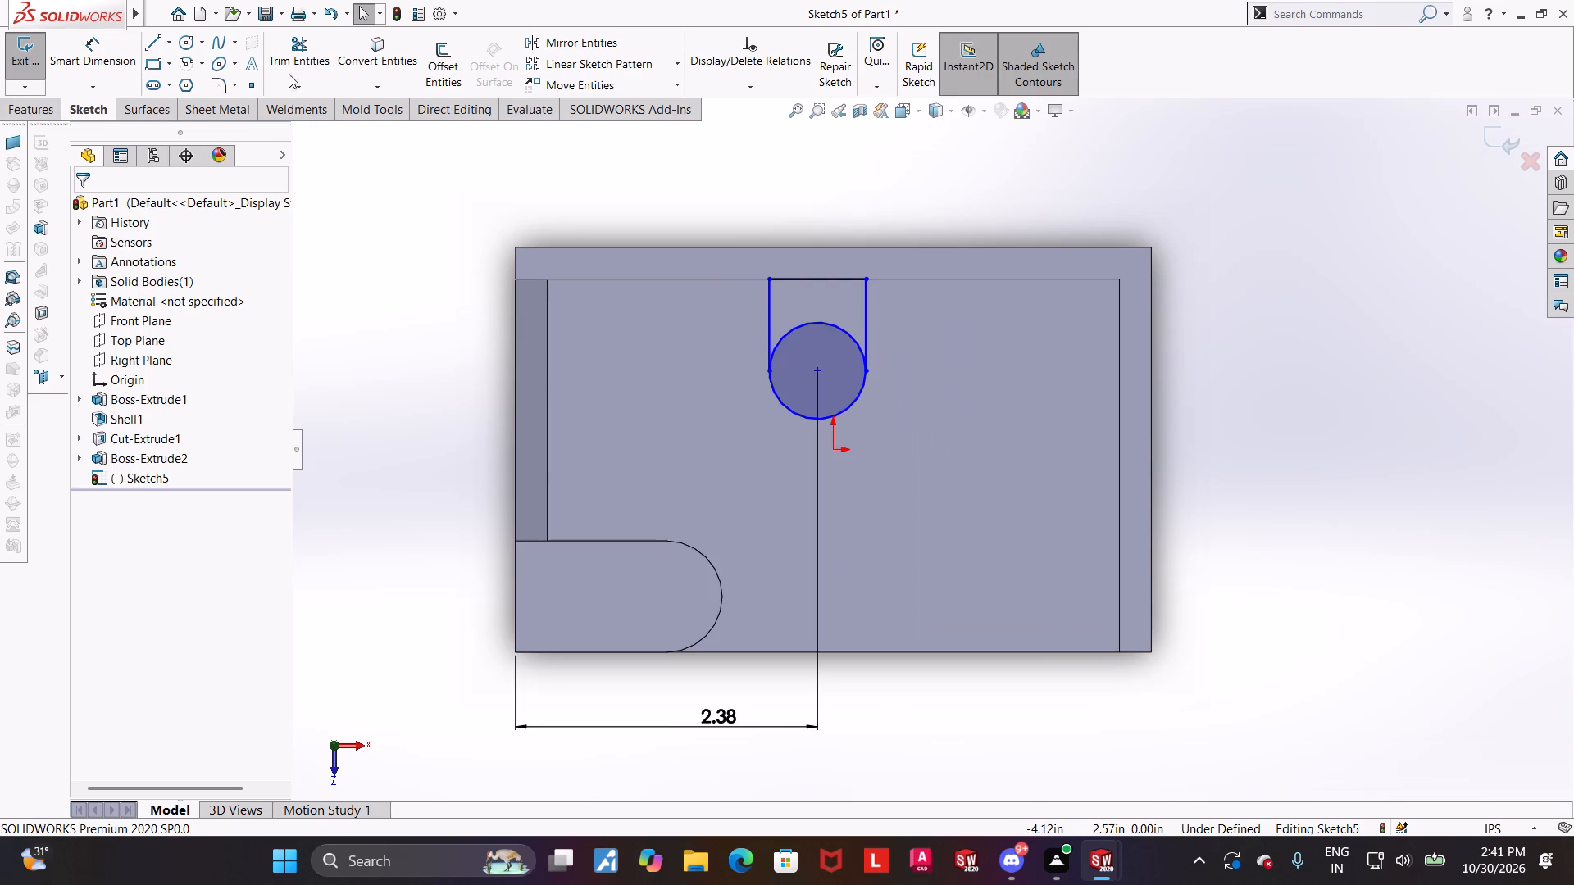
# Trim away the circle's upper arc inside the lines to leave a closed round-ended profile.
pyautogui.click(289, 54)
pyautogui.moveTo(816, 324); pyautogui.dragTo(815, 306)
pyautogui.moveTo(820, 346); pyautogui.dragTo(817, 304)
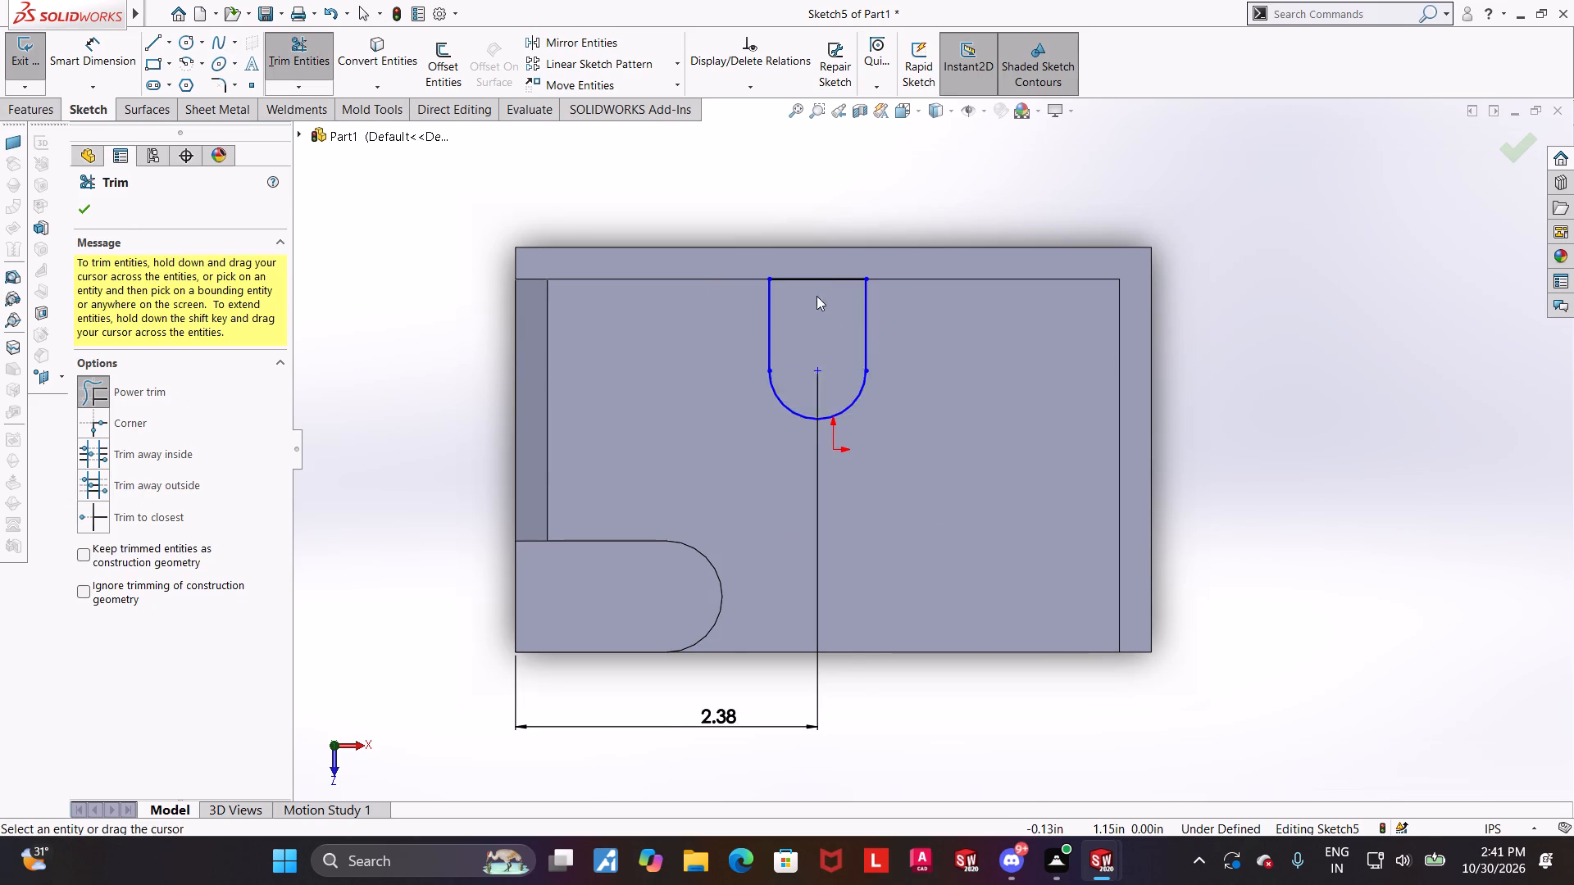
pyautogui.scroll(2, 1313, 415)
pyautogui.click(1318, 420)
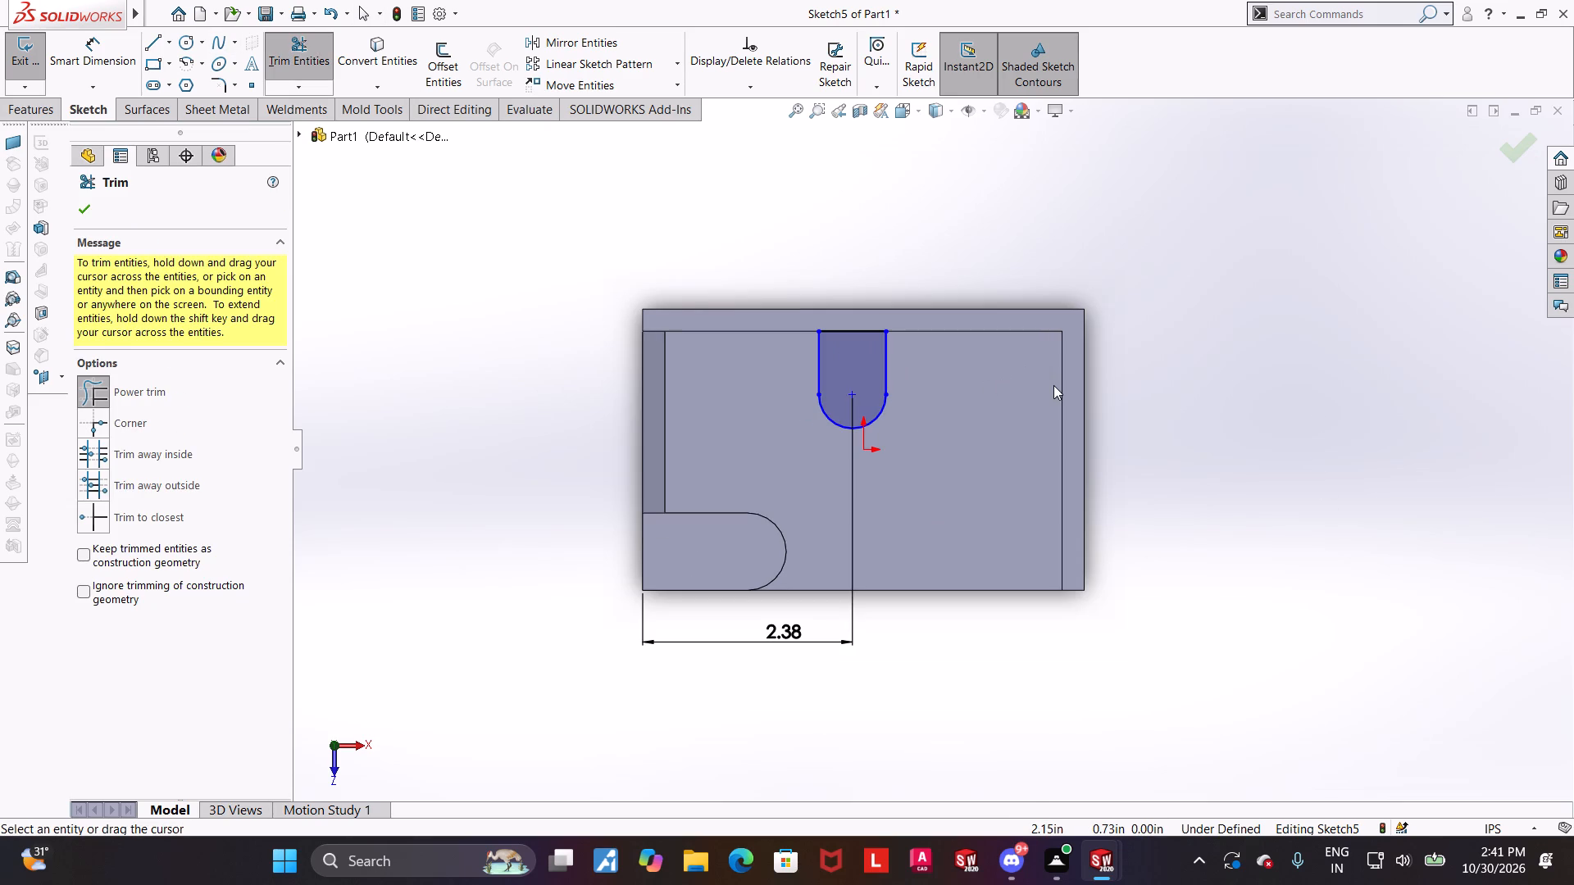
pyautogui.press('Escape')
pyautogui.scroll(-1, 1008, 399)
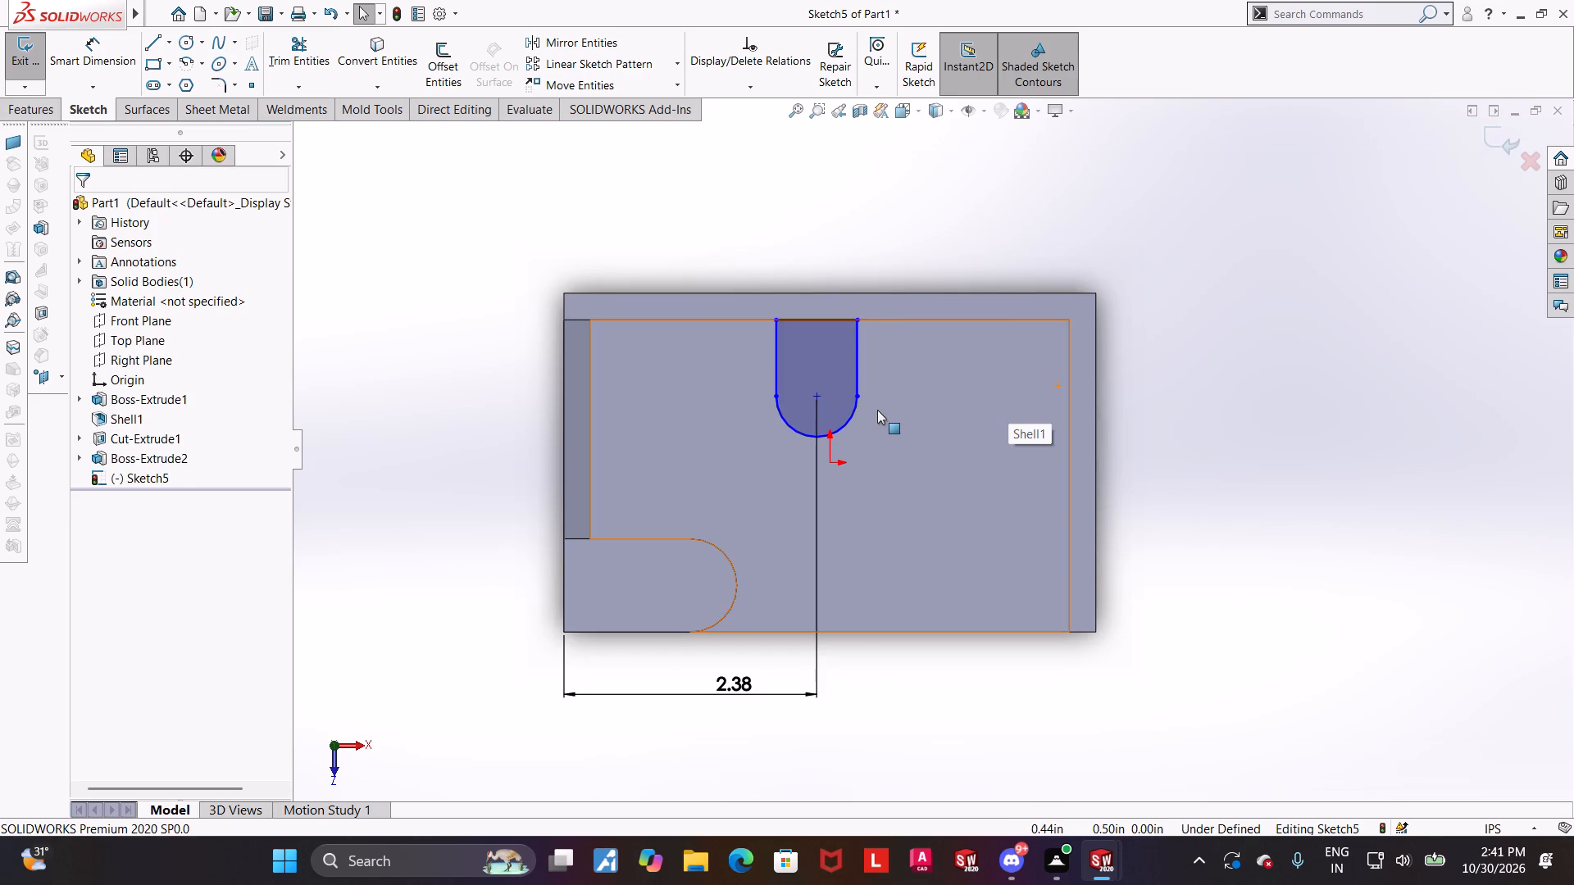
pyautogui.click(1232, 452)
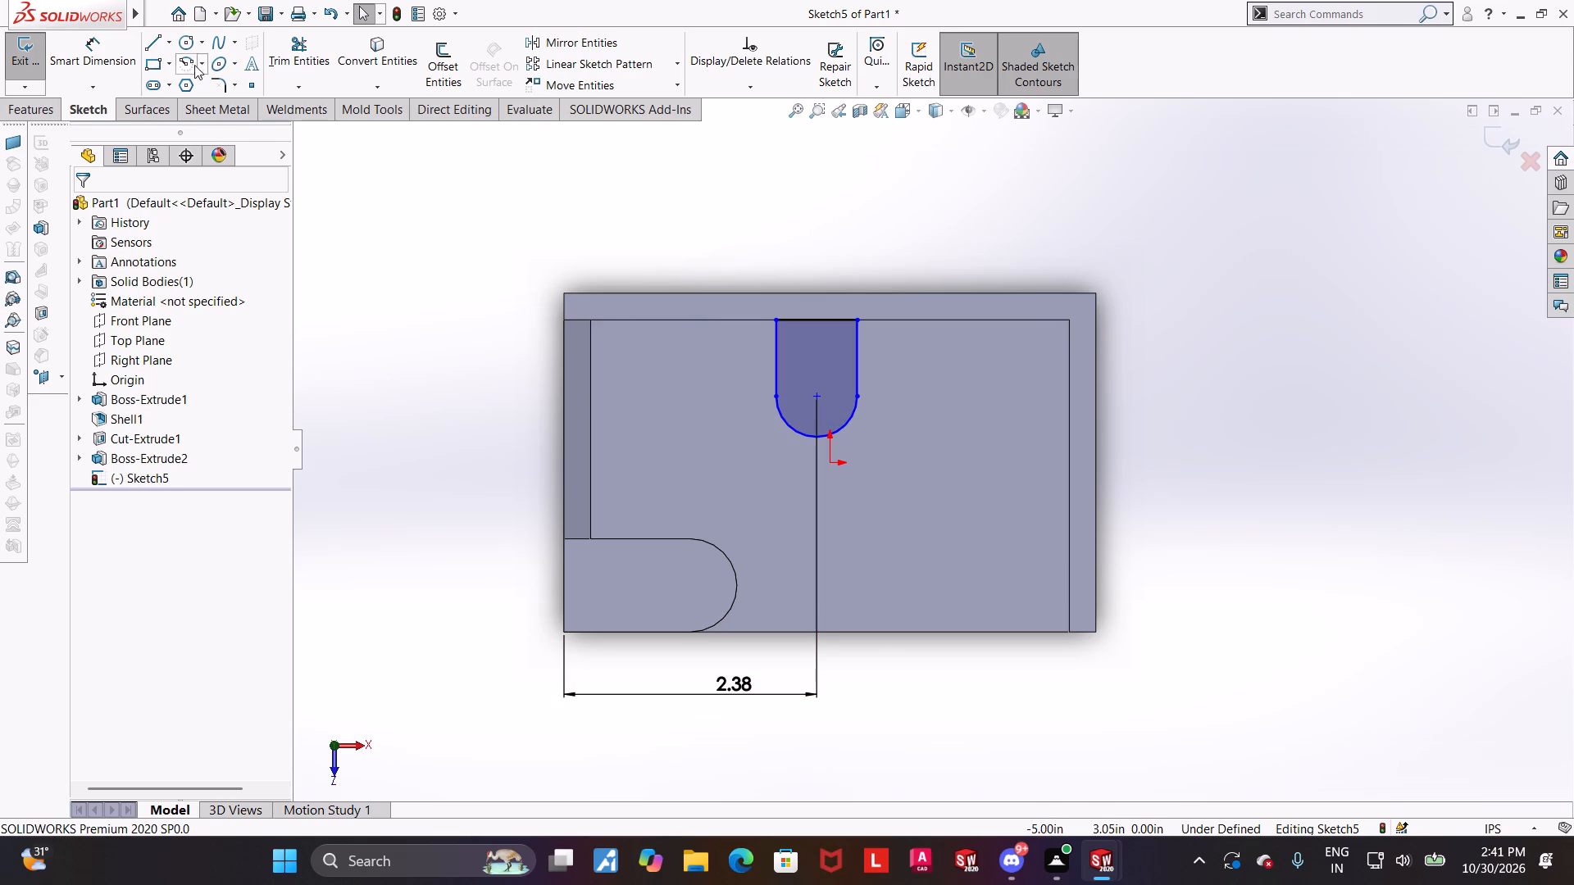
# Dimension the profile's arc centre at 2 in from the part's front edge.
pyautogui.click(121, 49)
pyautogui.click(820, 396)
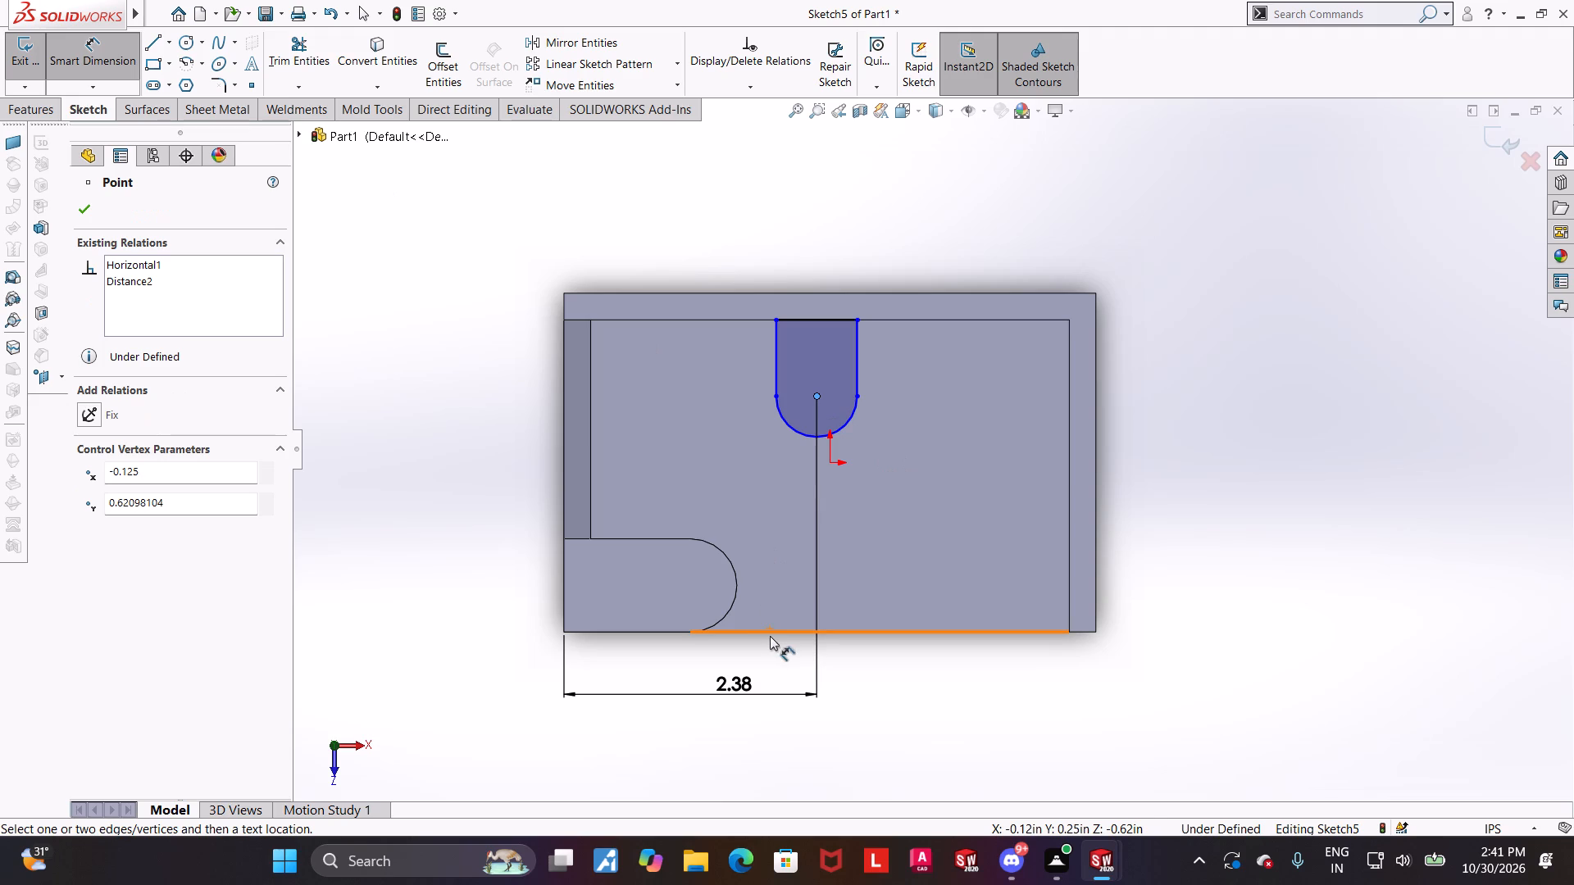
pyautogui.click(770, 634)
pyautogui.click(480, 555)
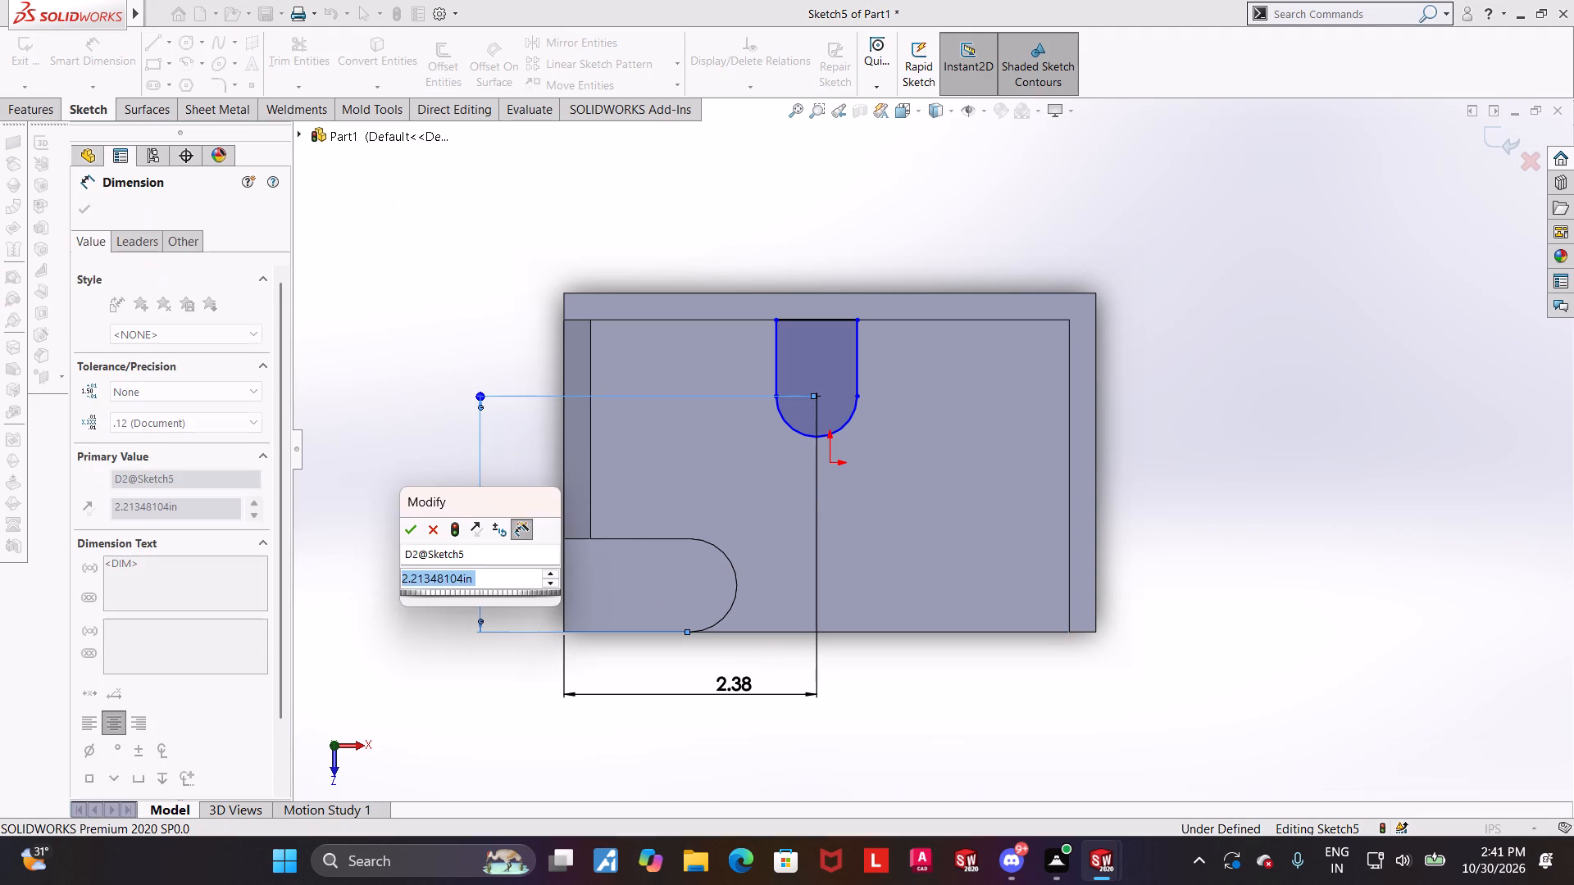
pyautogui.press('2')
pyautogui.press('Return')
pyautogui.press('Escape')
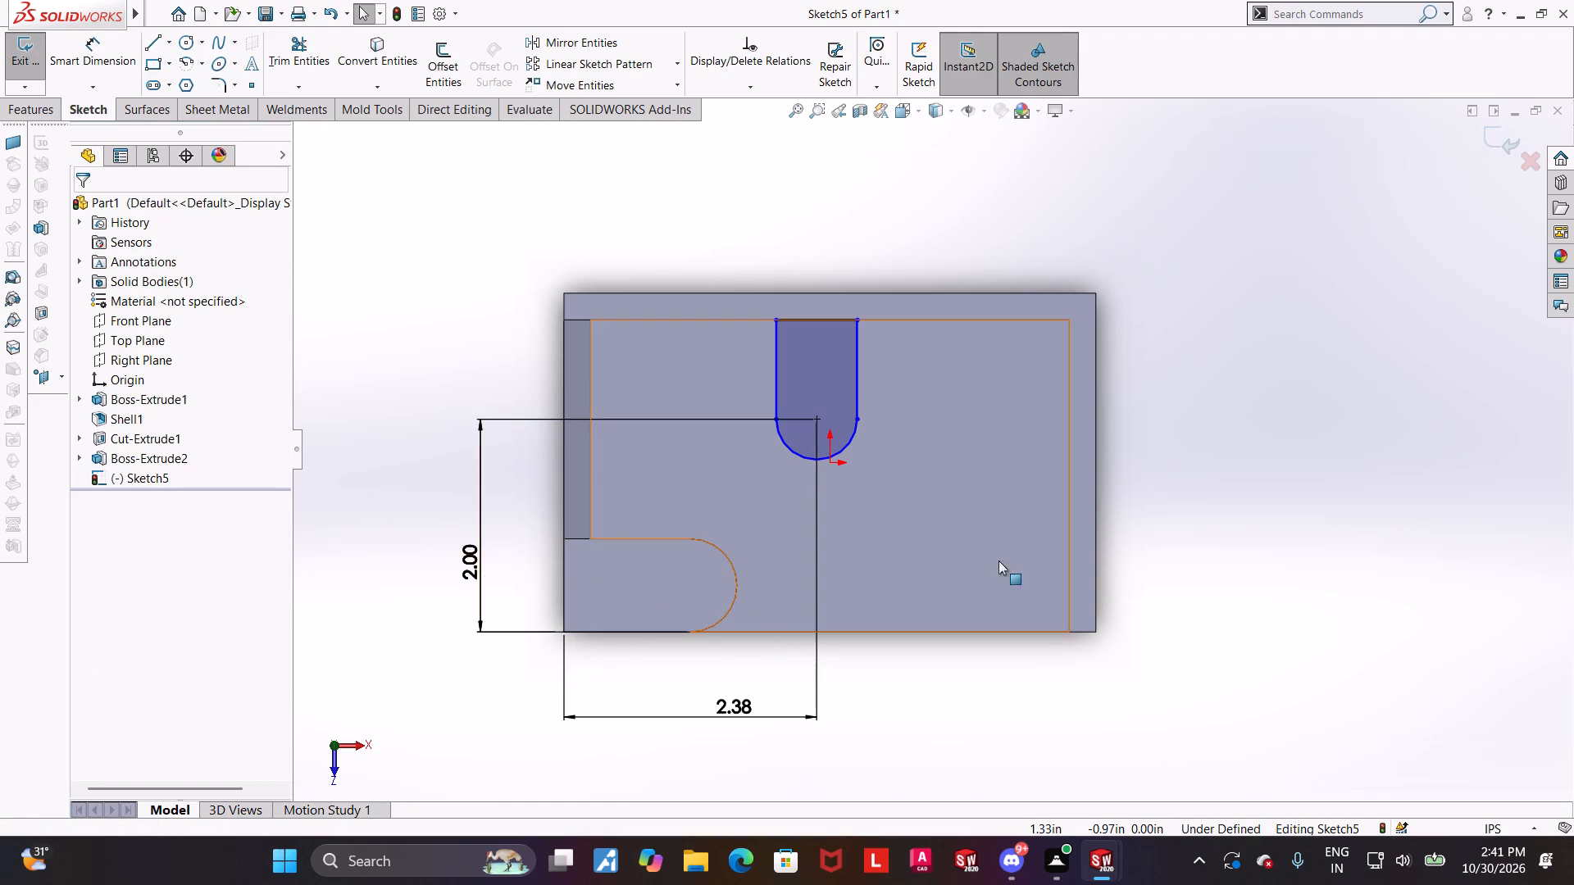
pyautogui.click(1207, 538)
# Dimension the width between the profile's two vertical side lines at 1.125 in.
pyautogui.scroll(-1, 963, 496)
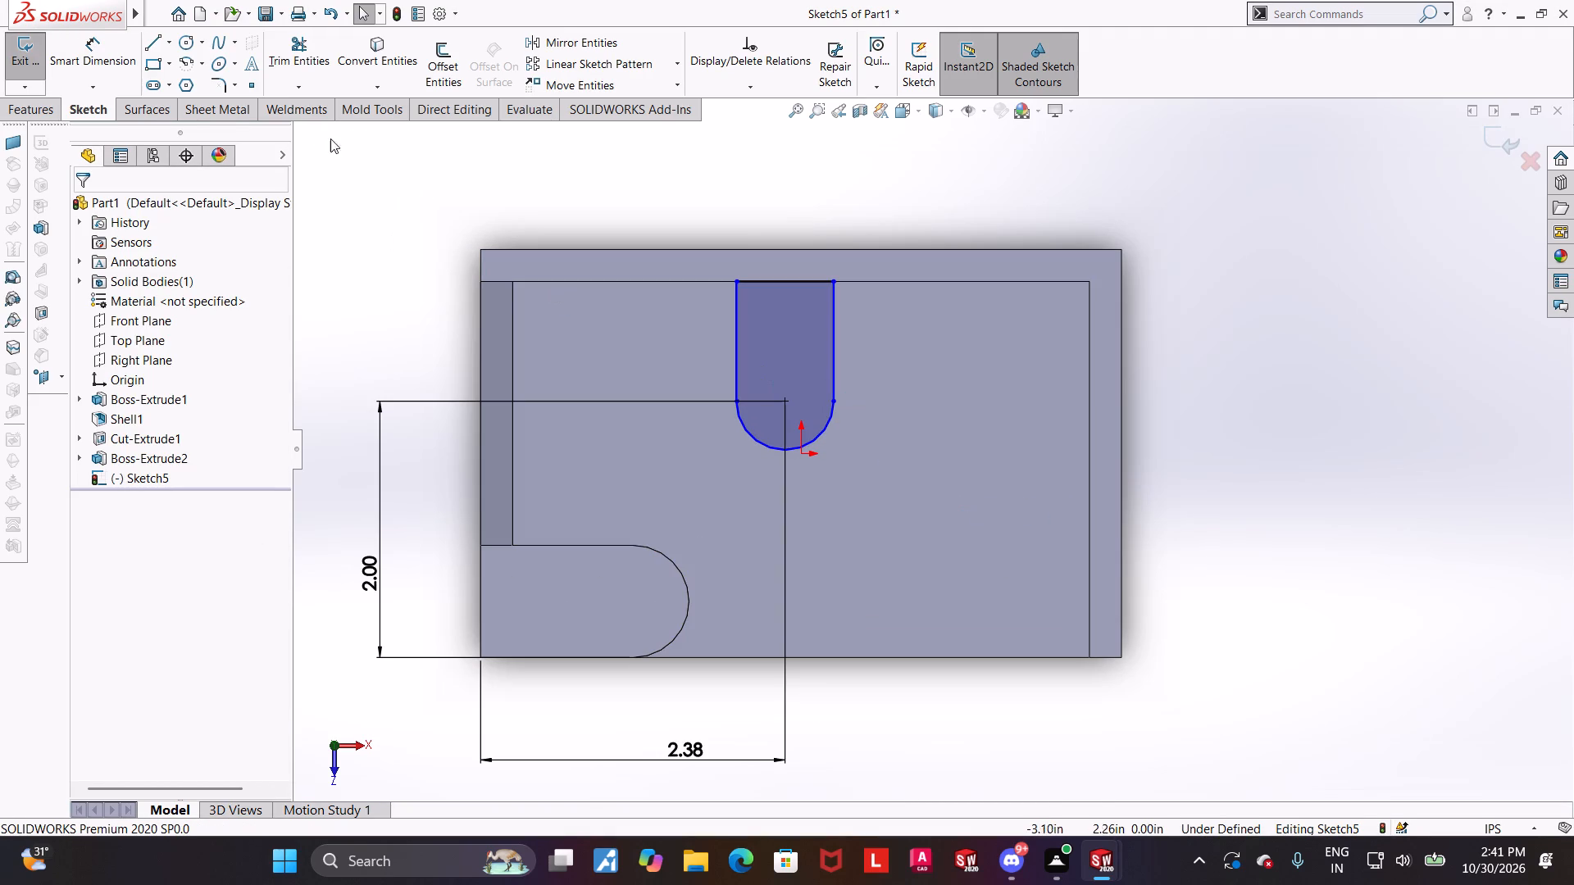
pyautogui.click(114, 40)
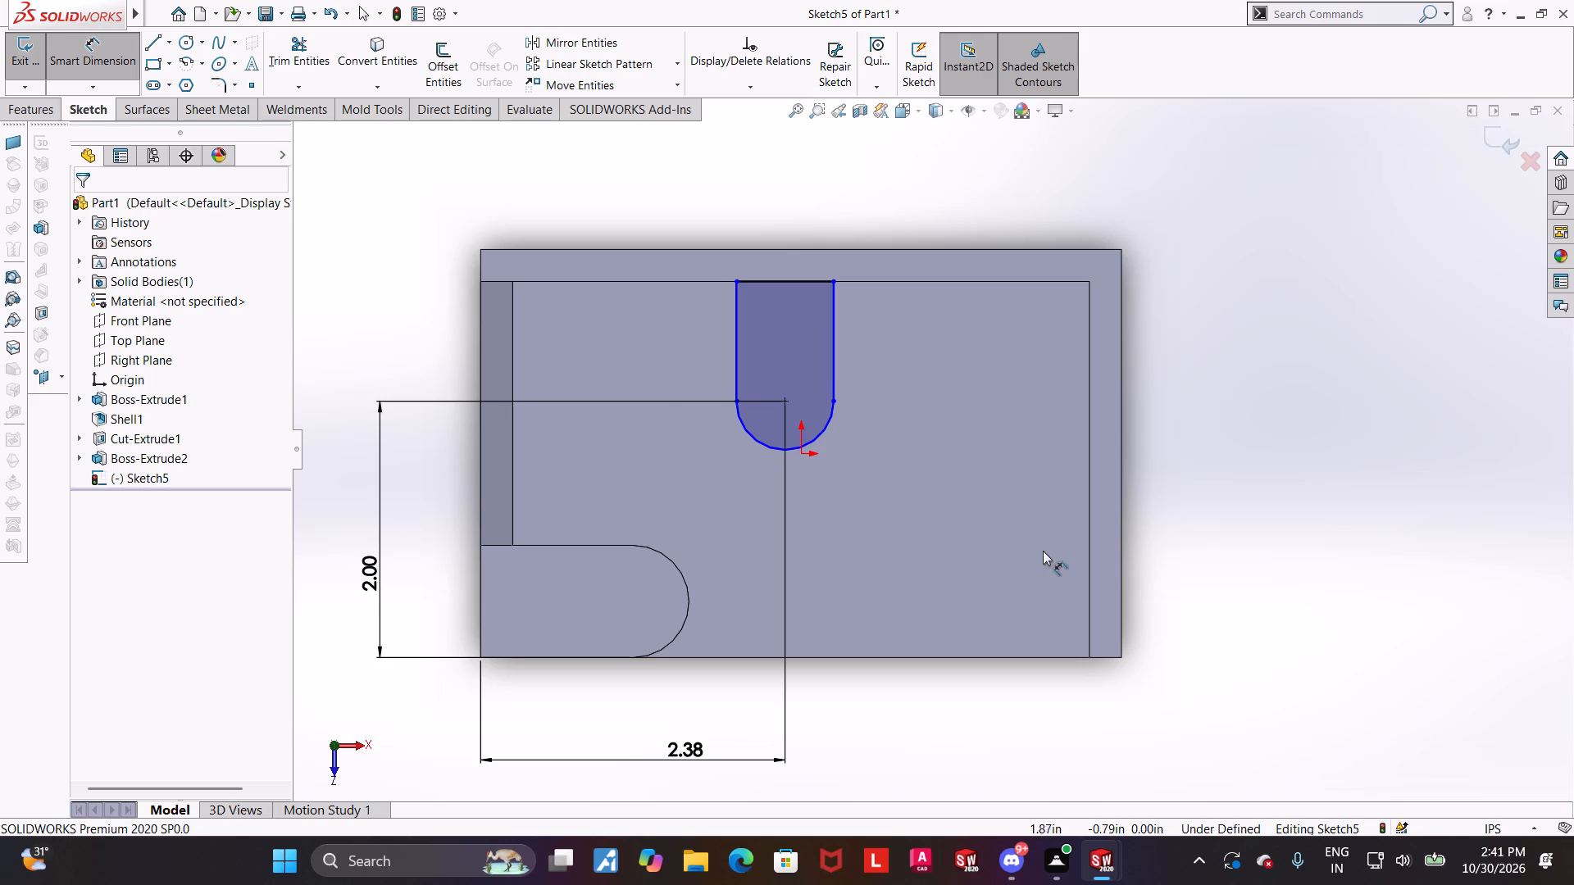
pyautogui.scroll(-1, 1044, 542)
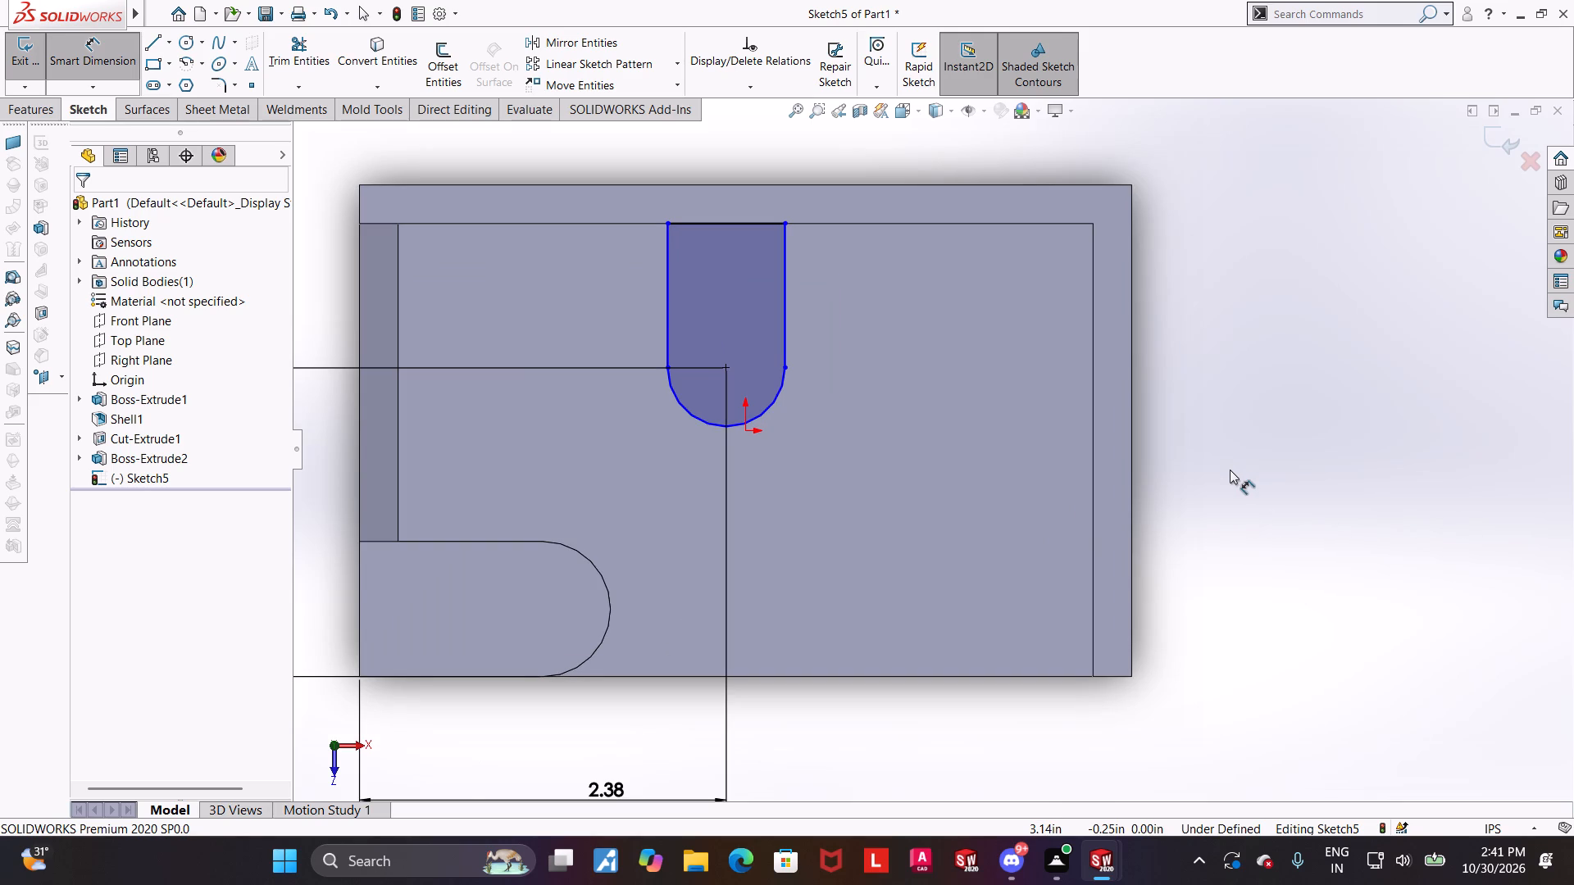
pyautogui.click(670, 286)
pyautogui.click(781, 304)
pyautogui.click(748, 540)
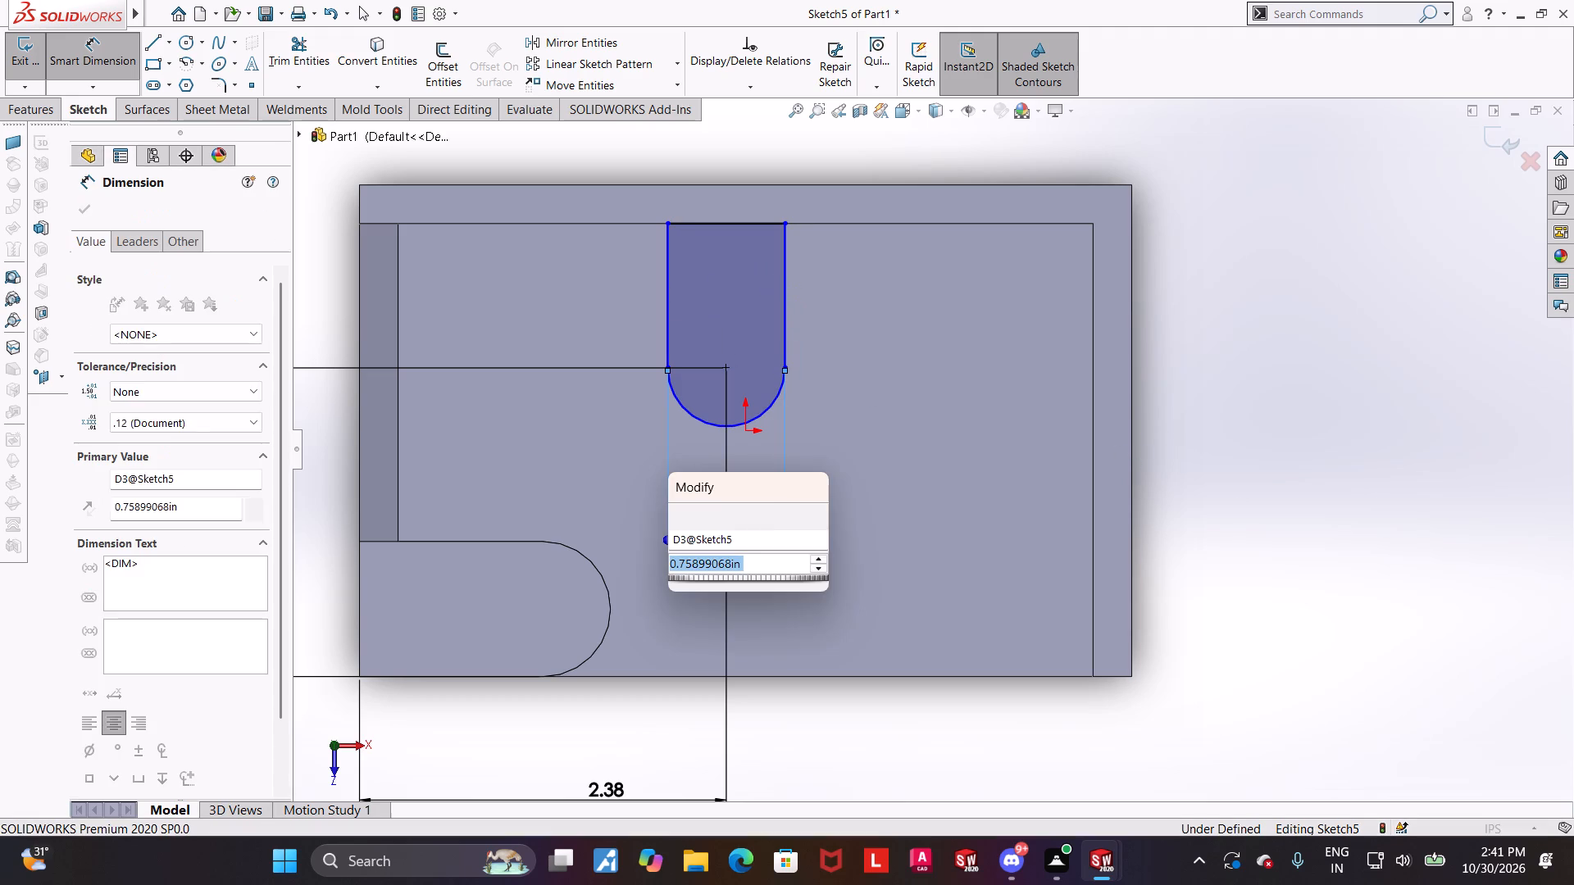
pyautogui.write('1.125')
pyautogui.press('Return')
pyautogui.press('Escape')
pyautogui.scroll(1, 1191, 501)
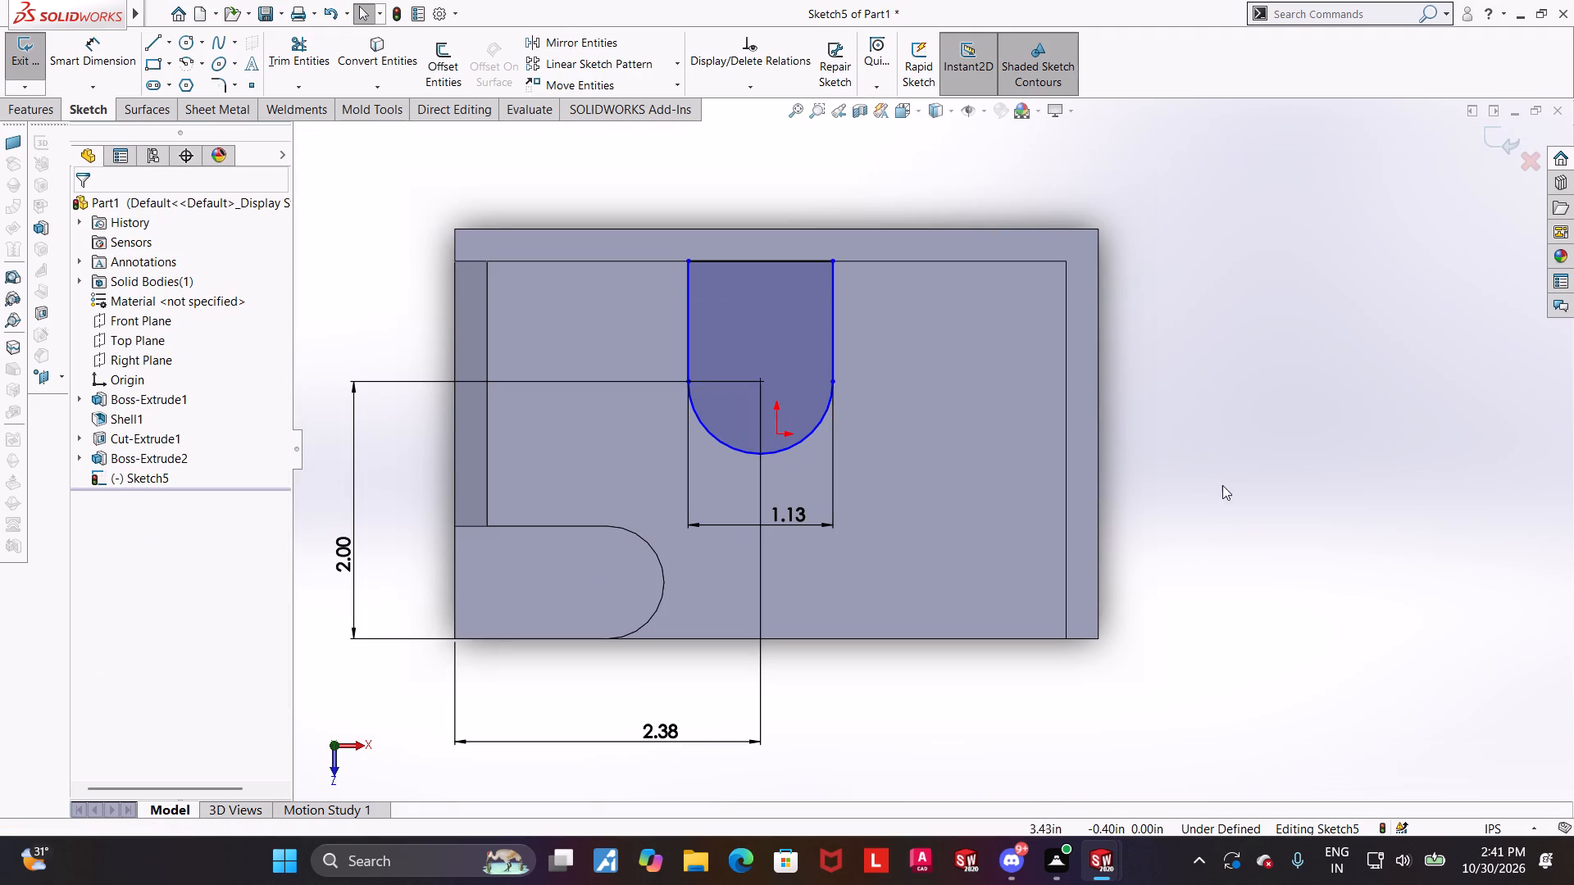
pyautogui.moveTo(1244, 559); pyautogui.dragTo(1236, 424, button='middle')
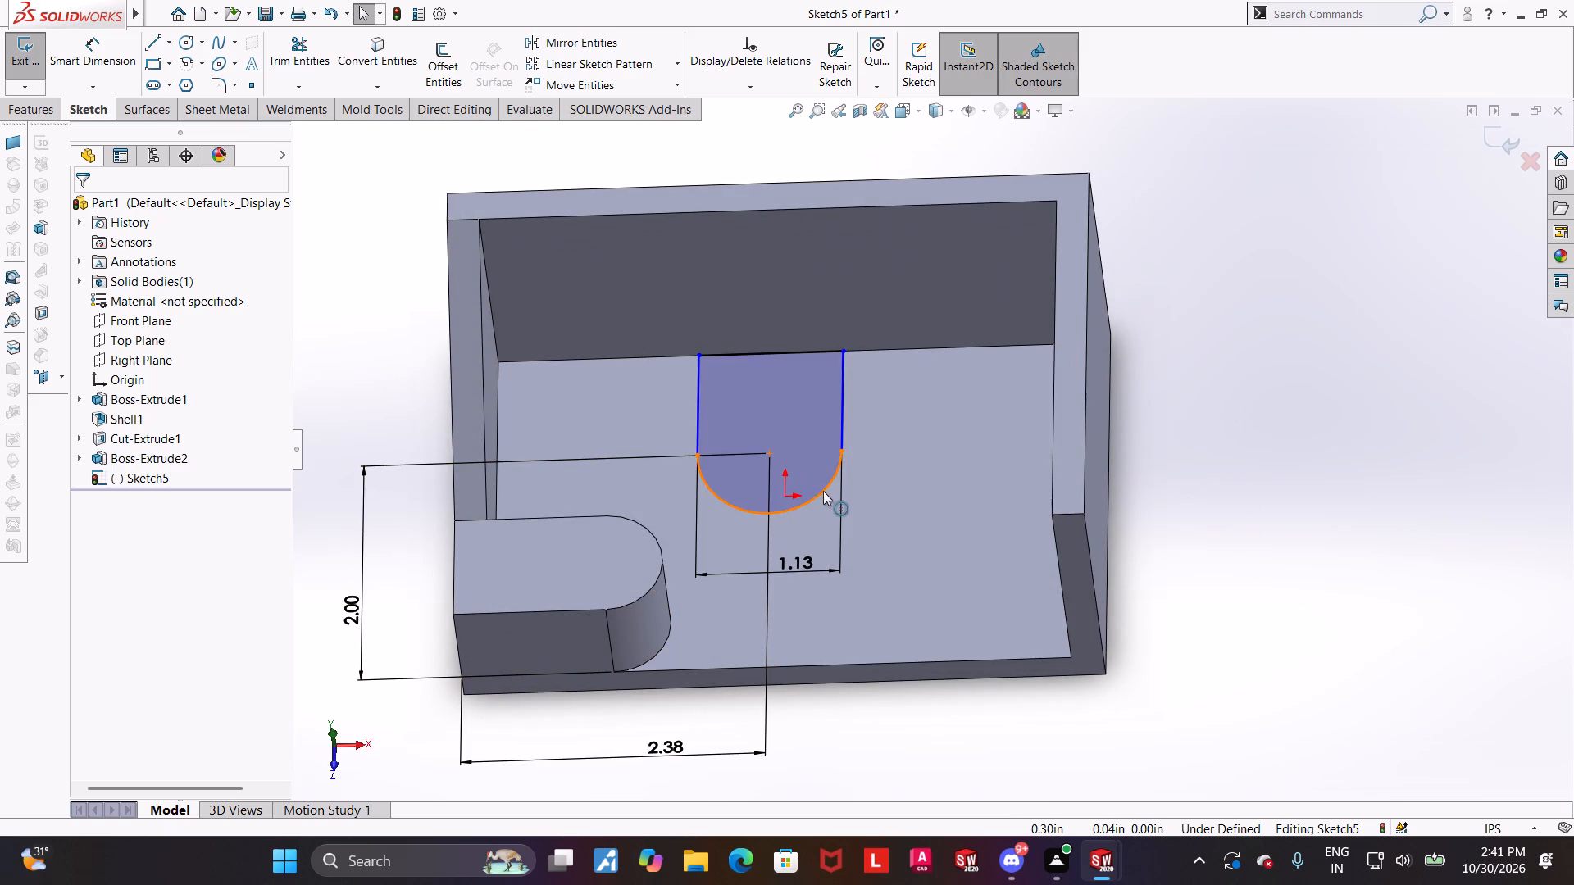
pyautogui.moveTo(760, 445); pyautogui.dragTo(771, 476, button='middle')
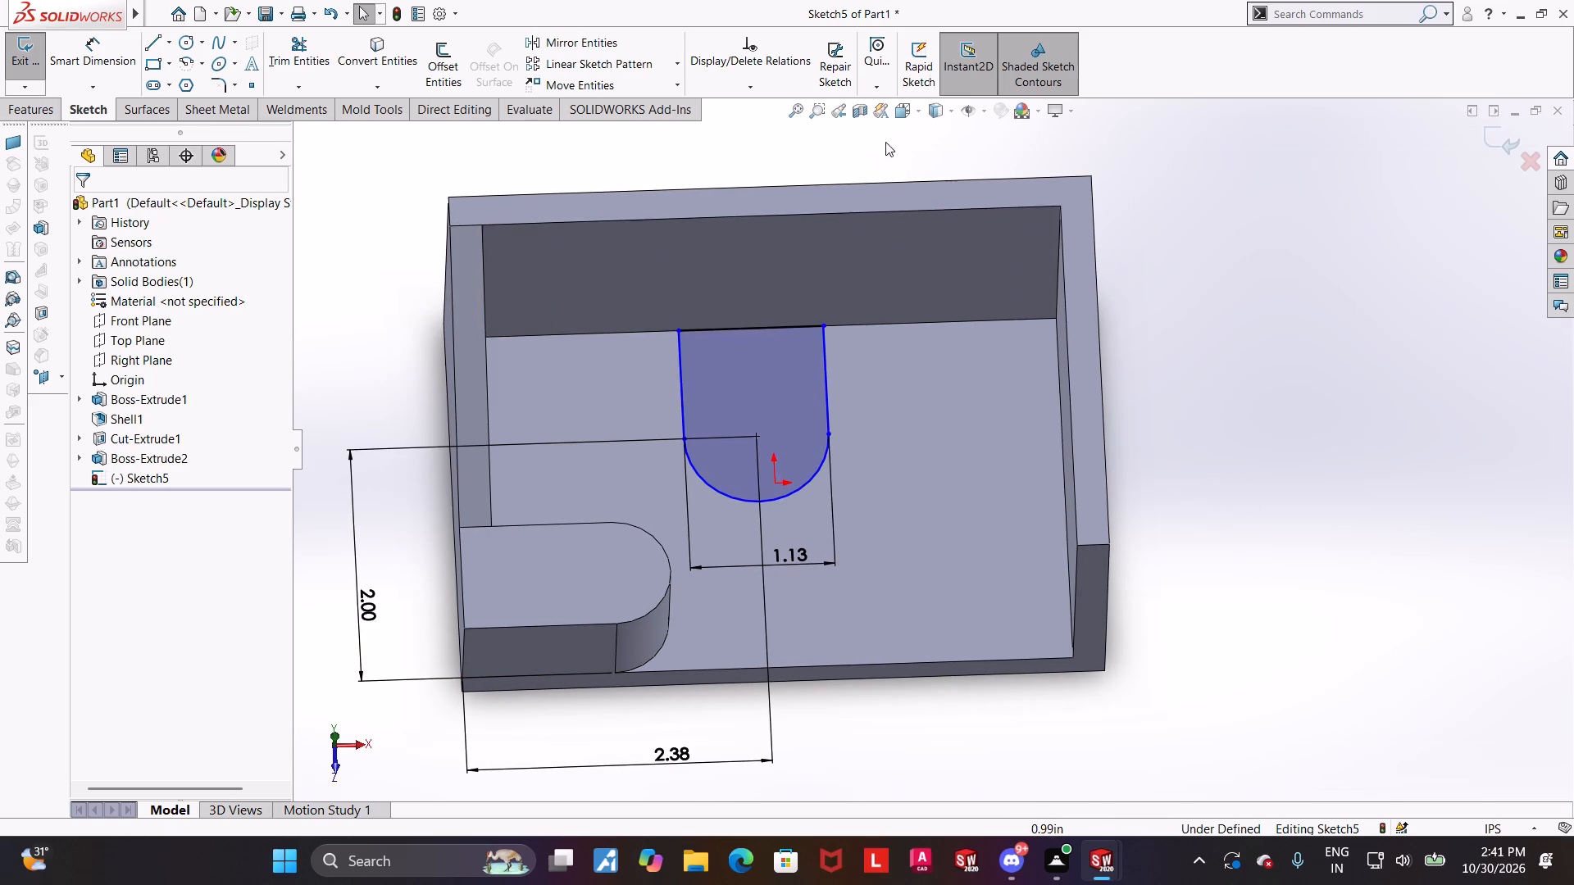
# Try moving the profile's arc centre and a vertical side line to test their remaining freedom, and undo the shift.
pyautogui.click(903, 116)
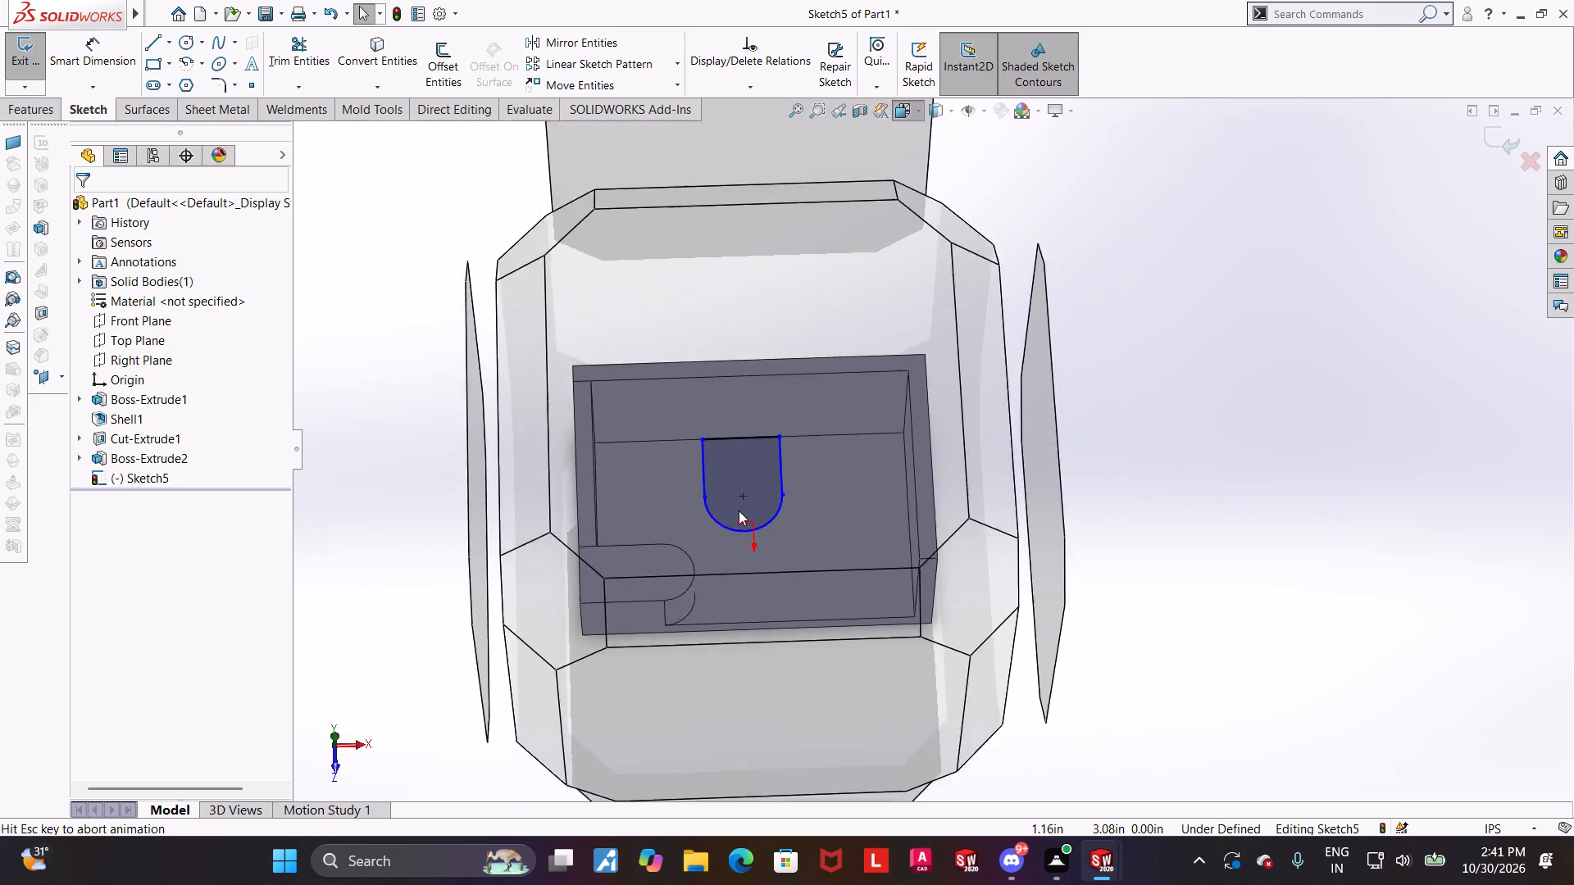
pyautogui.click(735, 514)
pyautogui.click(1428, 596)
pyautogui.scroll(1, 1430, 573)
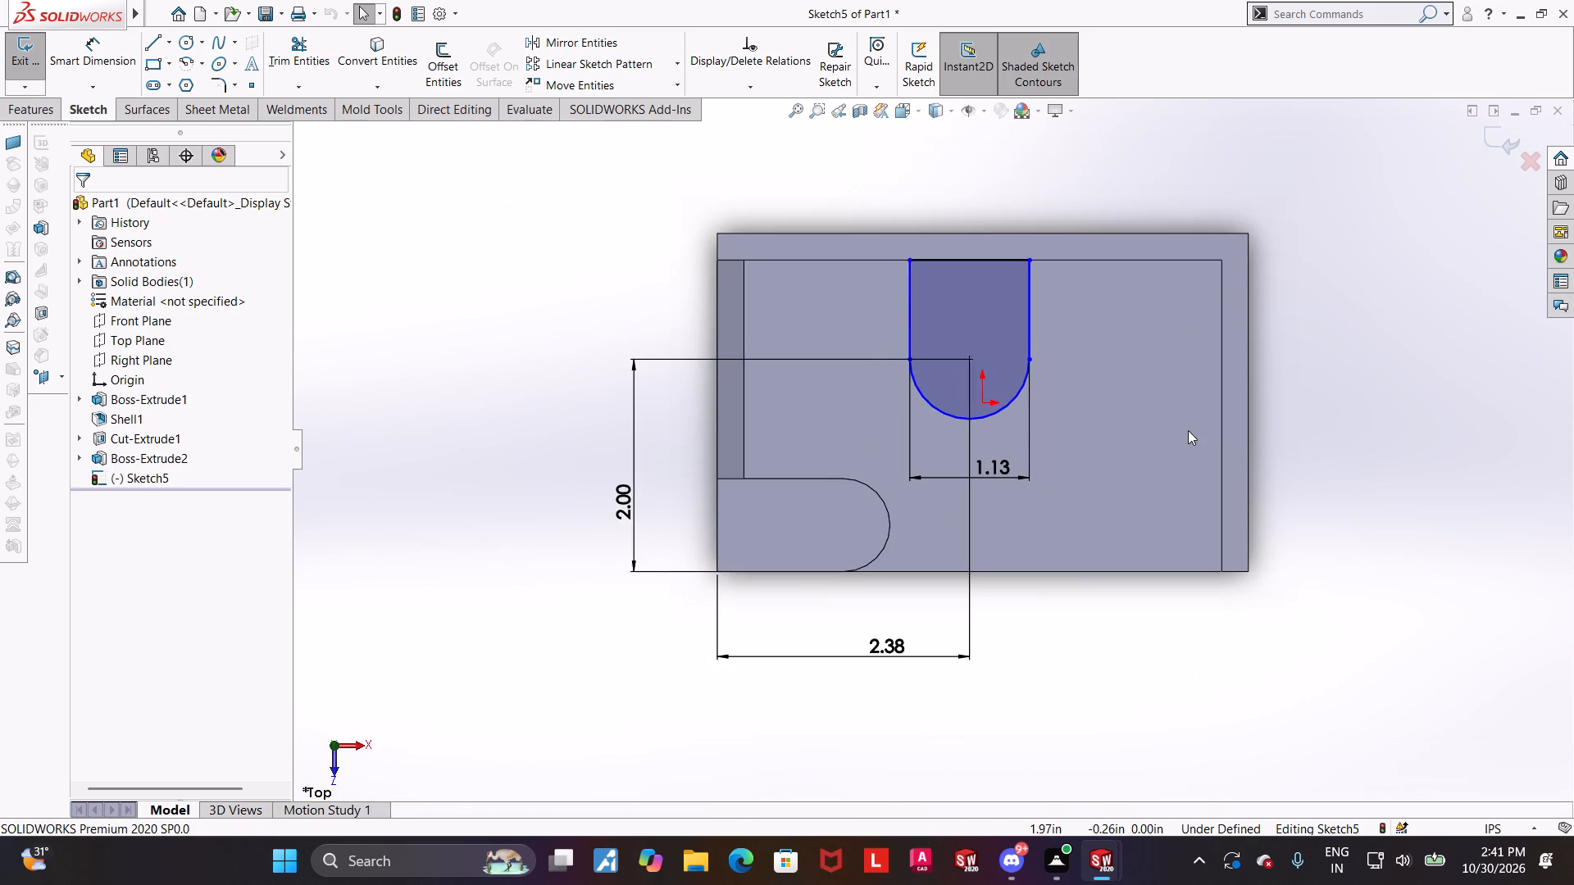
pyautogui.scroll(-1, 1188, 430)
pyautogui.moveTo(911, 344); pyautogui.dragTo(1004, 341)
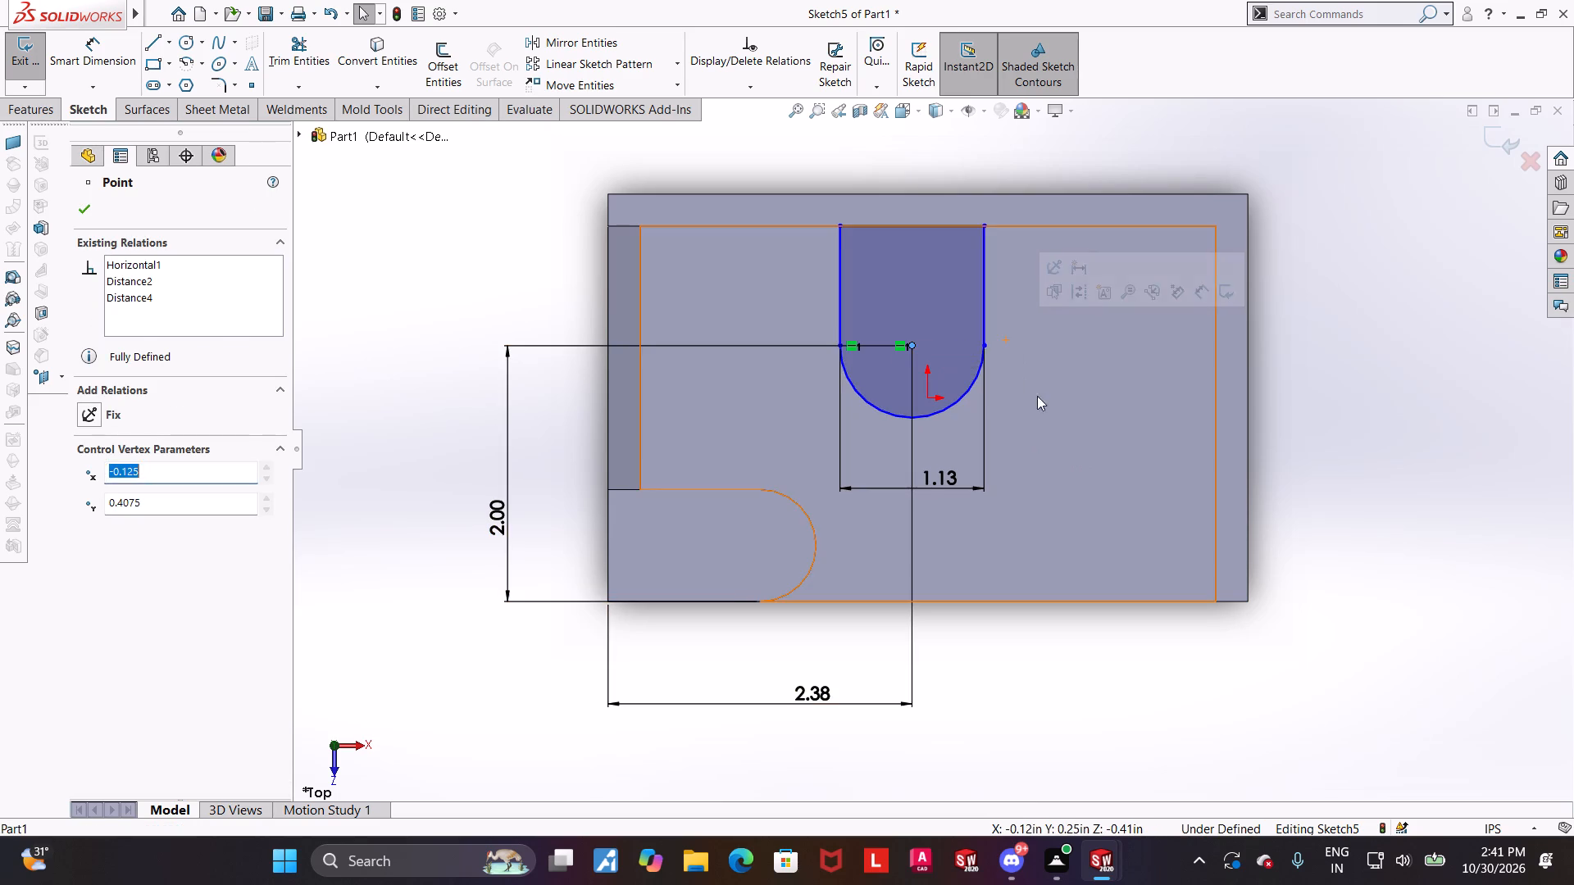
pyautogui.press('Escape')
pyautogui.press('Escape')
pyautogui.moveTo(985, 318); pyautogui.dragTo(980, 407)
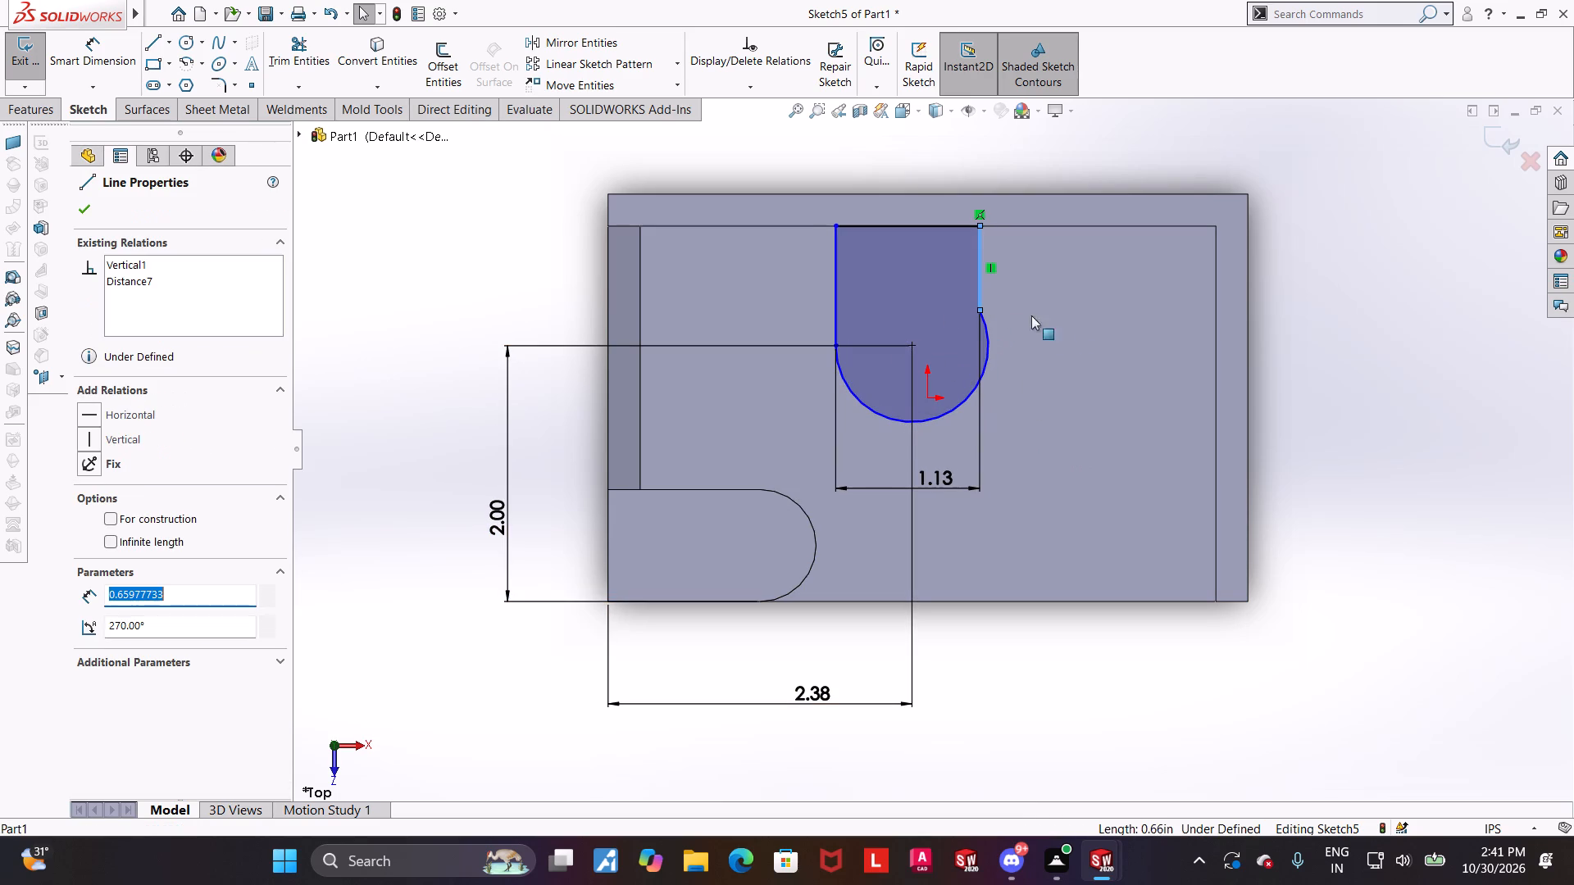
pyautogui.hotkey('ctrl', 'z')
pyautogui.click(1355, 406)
# Add a tangent relation between the profile's arc and the vertical side line farther from the corner boss.
pyautogui.click(981, 364)
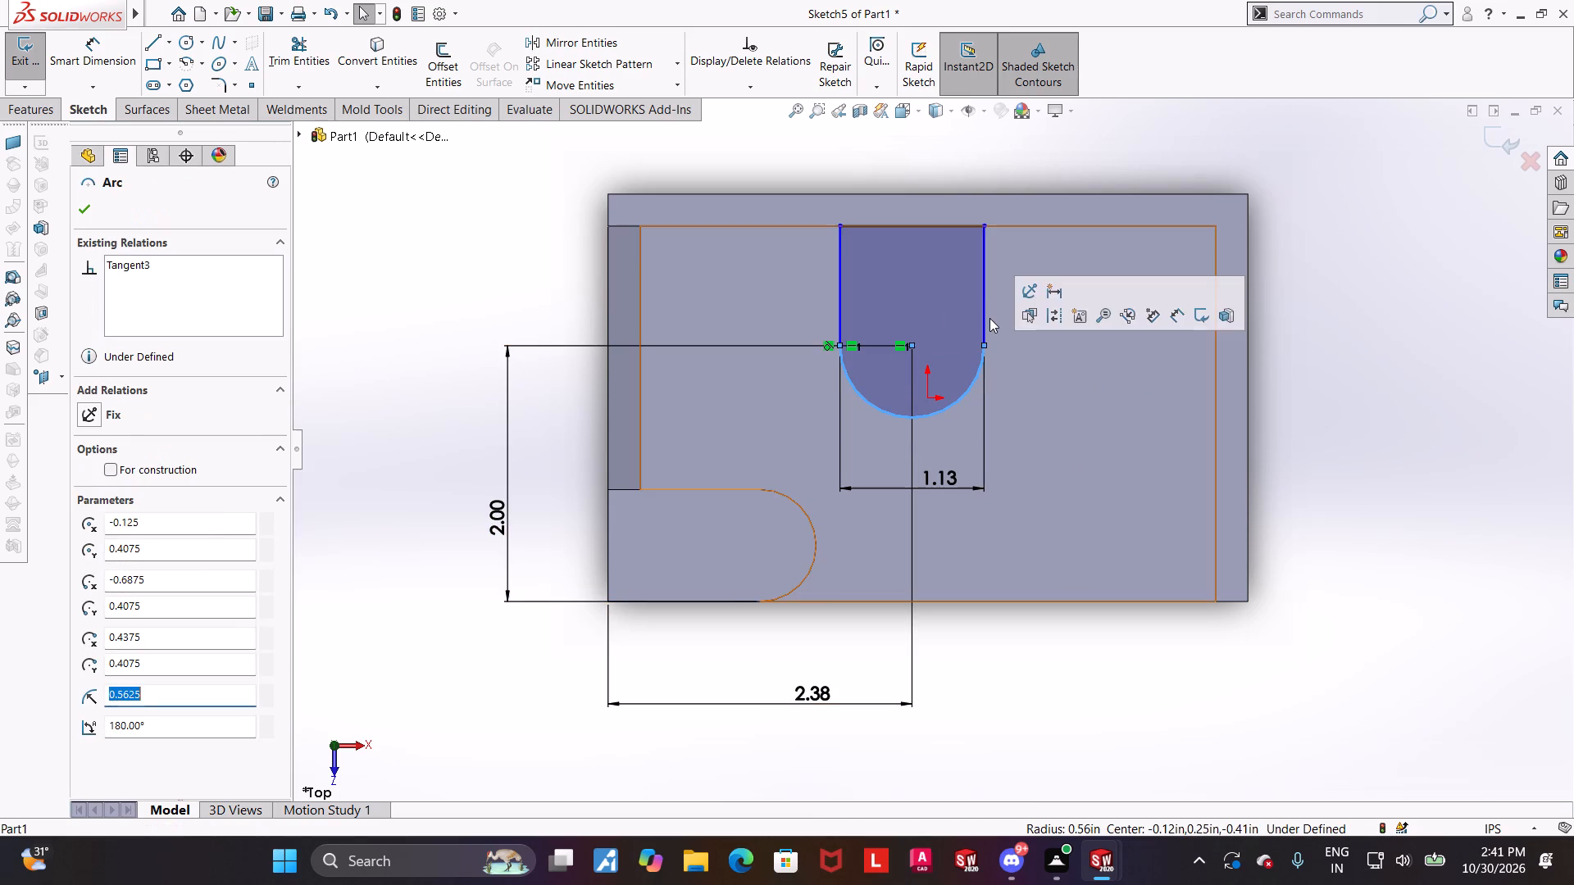
pyautogui.keyDown('ctrl'); pyautogui.click(986, 312); pyautogui.keyUp('ctrl')
pyautogui.click(81, 507)
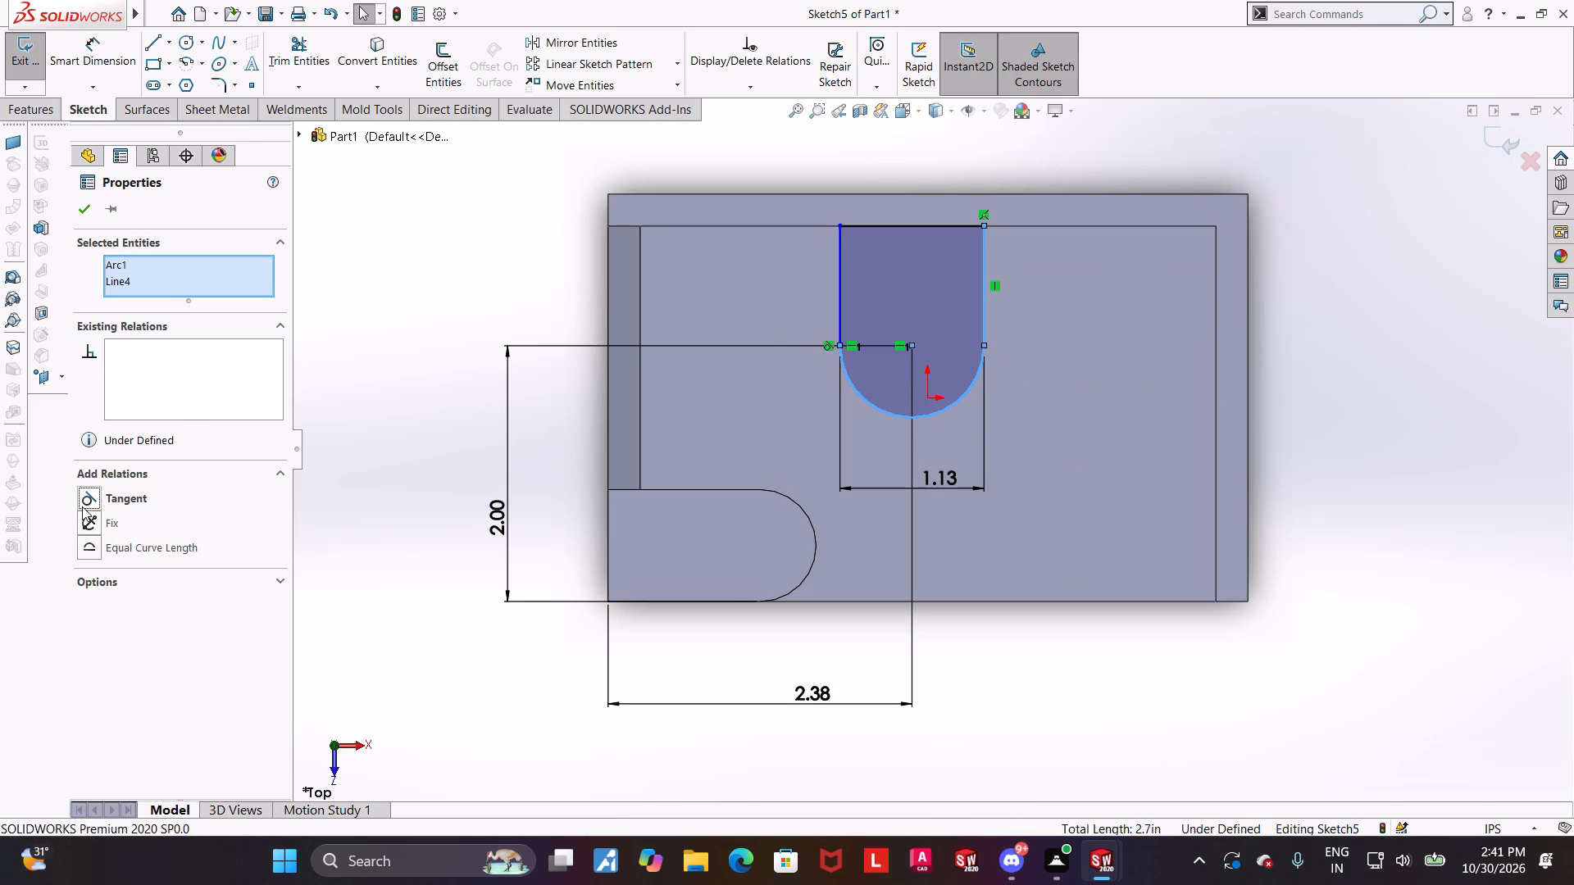
pyautogui.click(1571, 571)
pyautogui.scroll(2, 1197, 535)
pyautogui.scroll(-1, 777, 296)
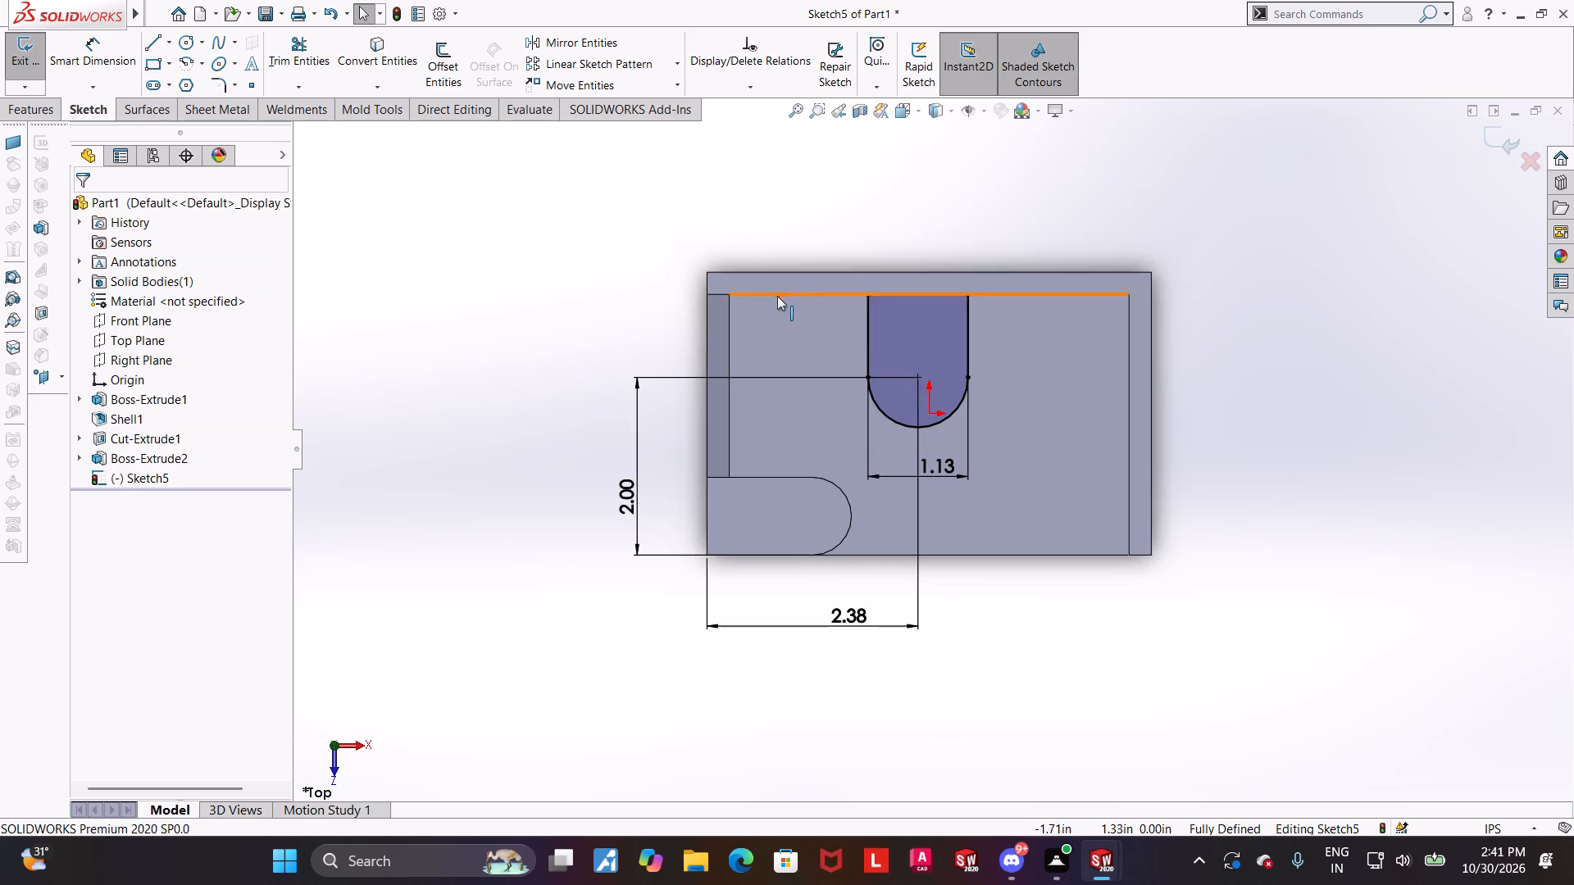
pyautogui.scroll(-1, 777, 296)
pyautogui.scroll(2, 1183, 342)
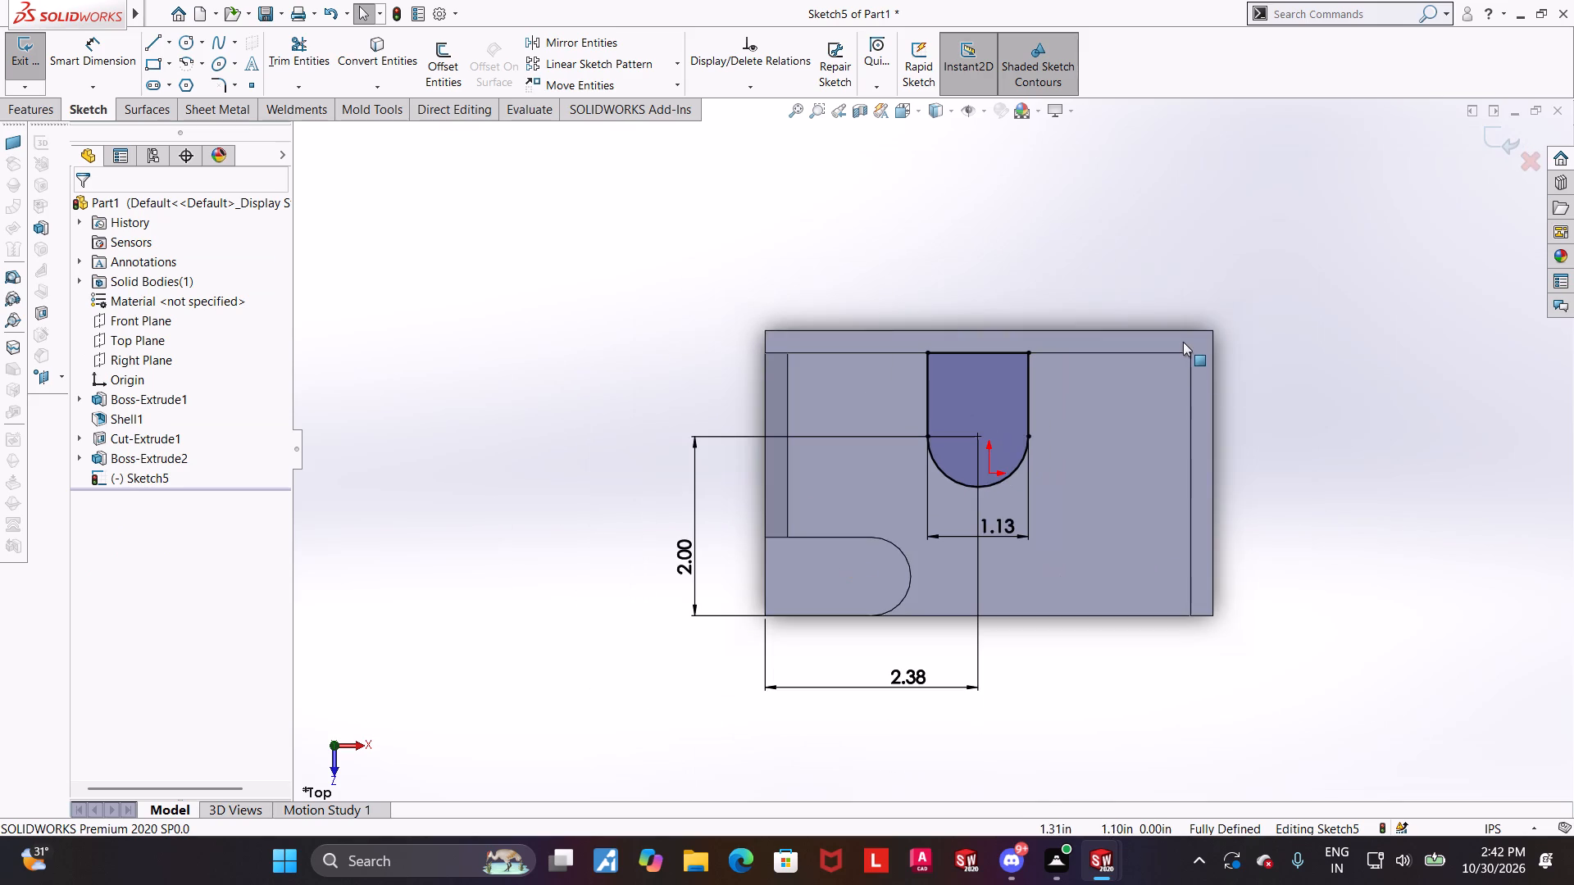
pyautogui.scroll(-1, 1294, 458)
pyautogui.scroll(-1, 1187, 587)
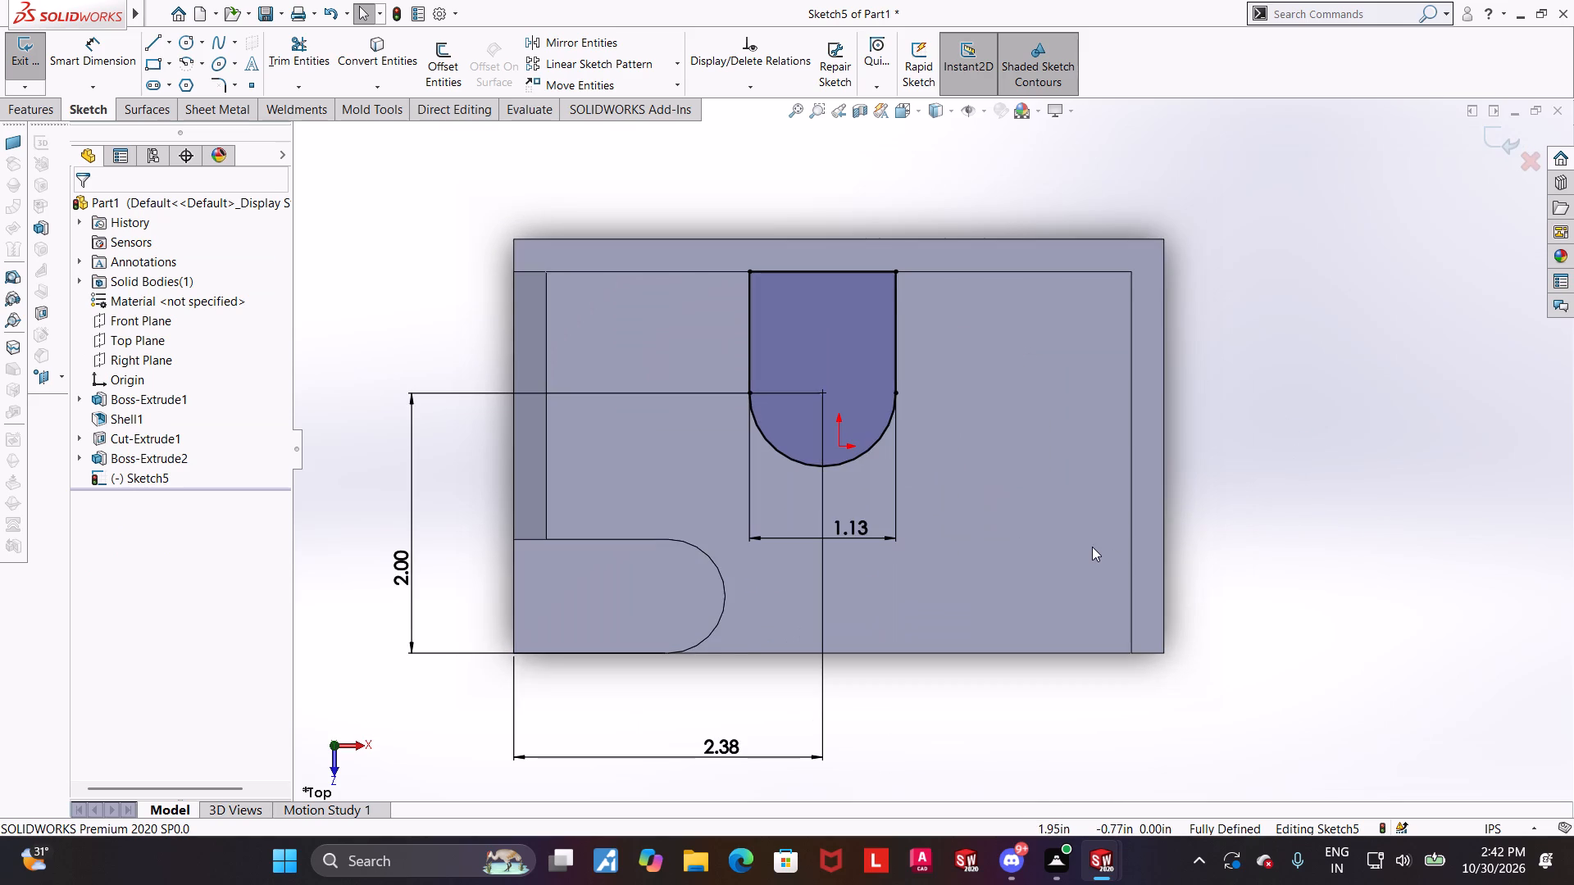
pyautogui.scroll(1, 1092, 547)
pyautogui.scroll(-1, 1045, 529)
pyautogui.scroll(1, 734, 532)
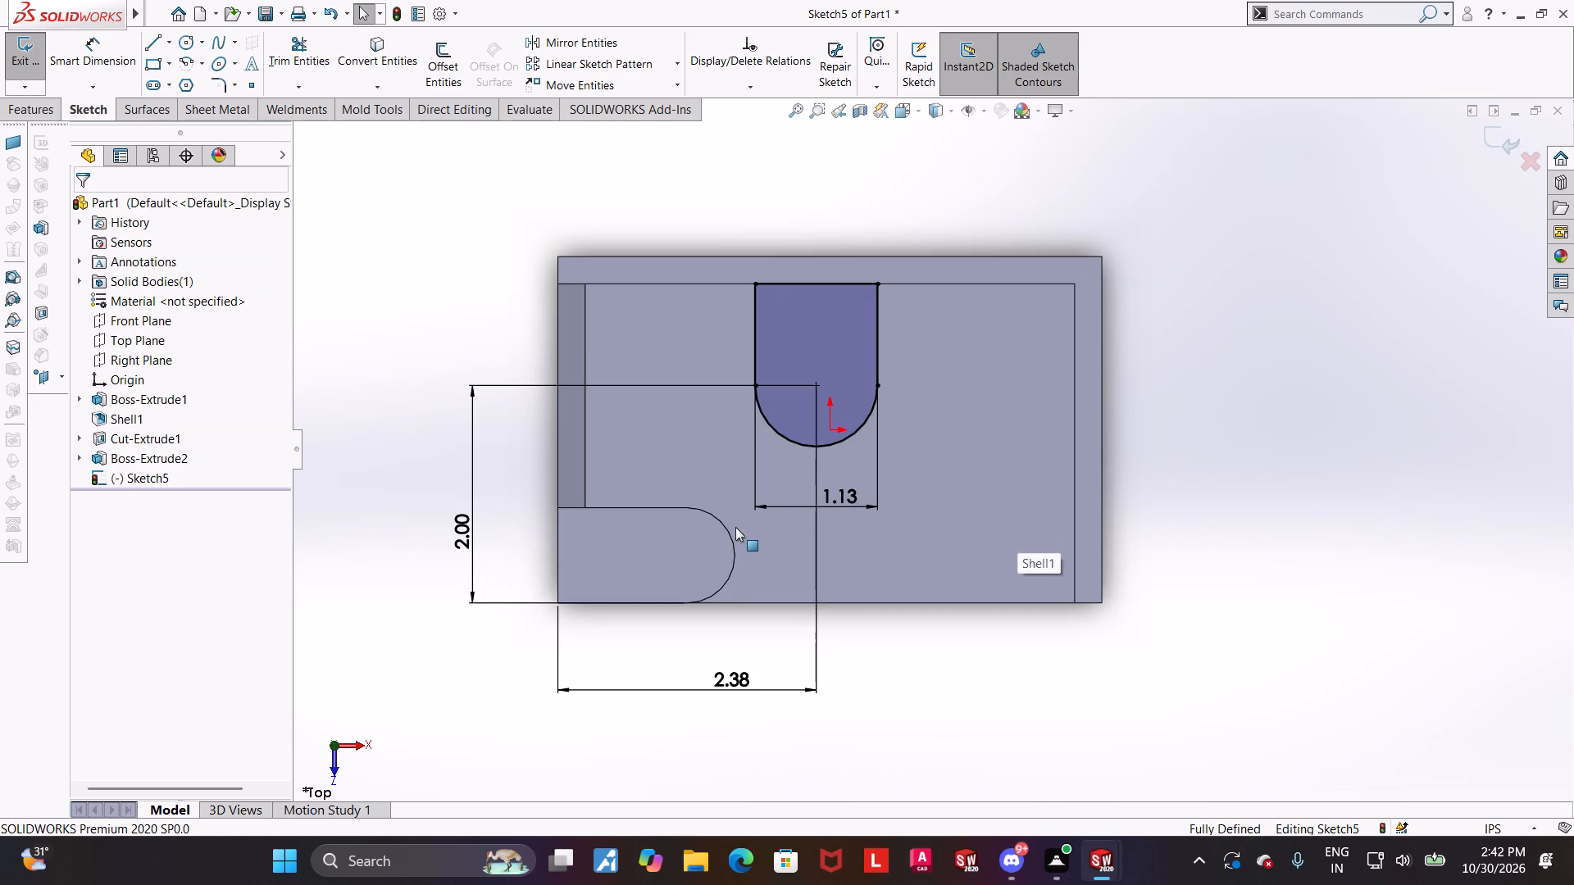
# Exit the sketch and extrude the round-ended back-wall profile upward as a blind boss 1.75 in high.
pyautogui.click(1501, 148)
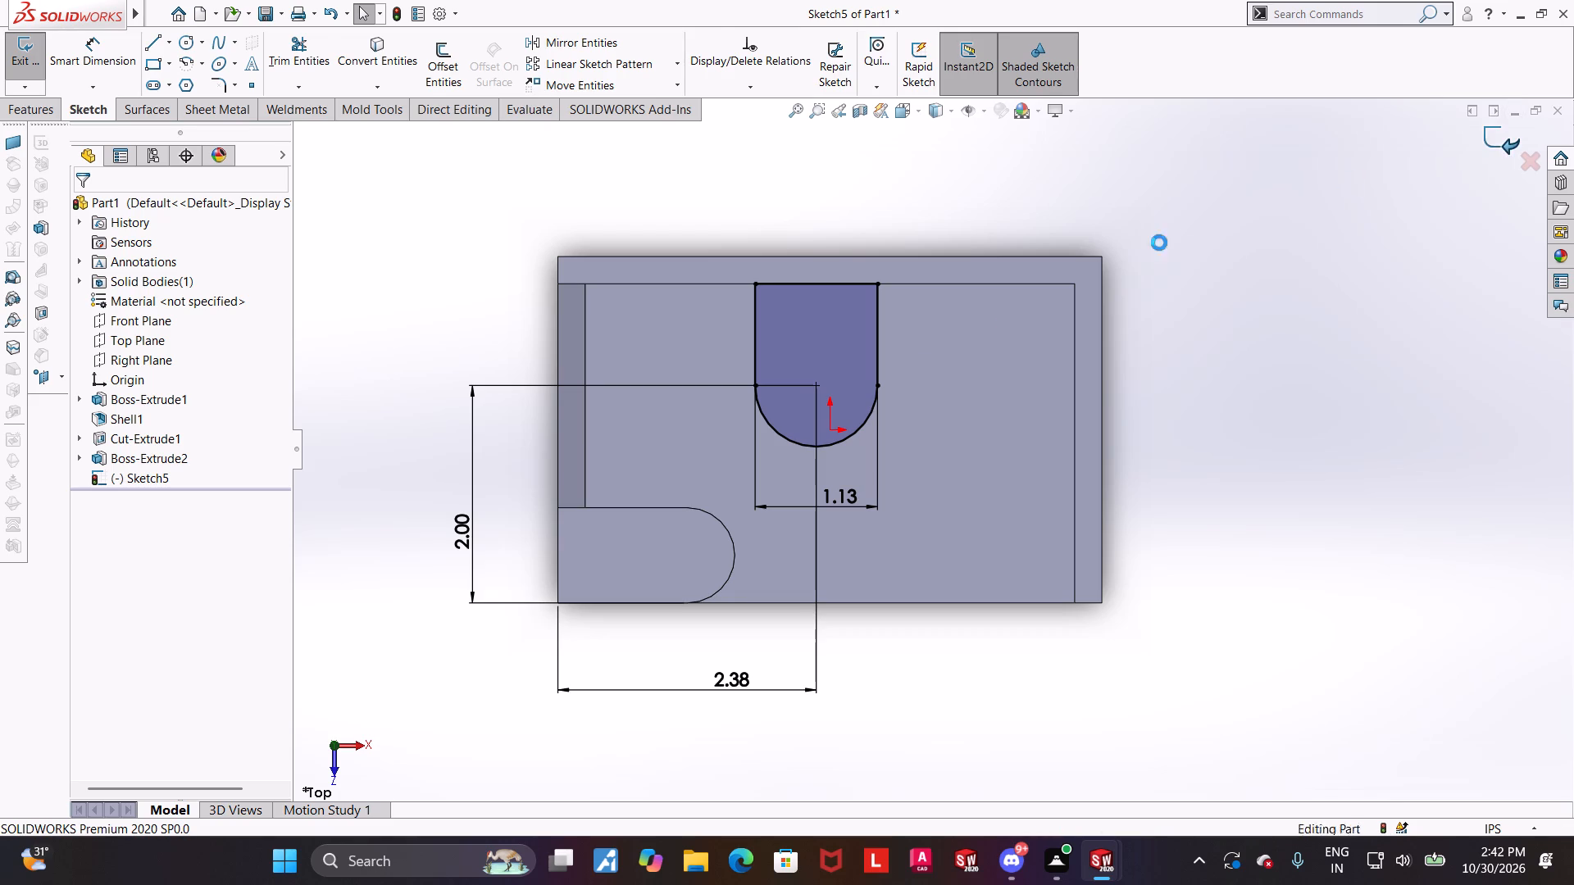
pyautogui.scroll(1, 924, 392)
pyautogui.moveTo(924, 393); pyautogui.dragTo(916, 278, button='middle')
pyautogui.click(44, 57)
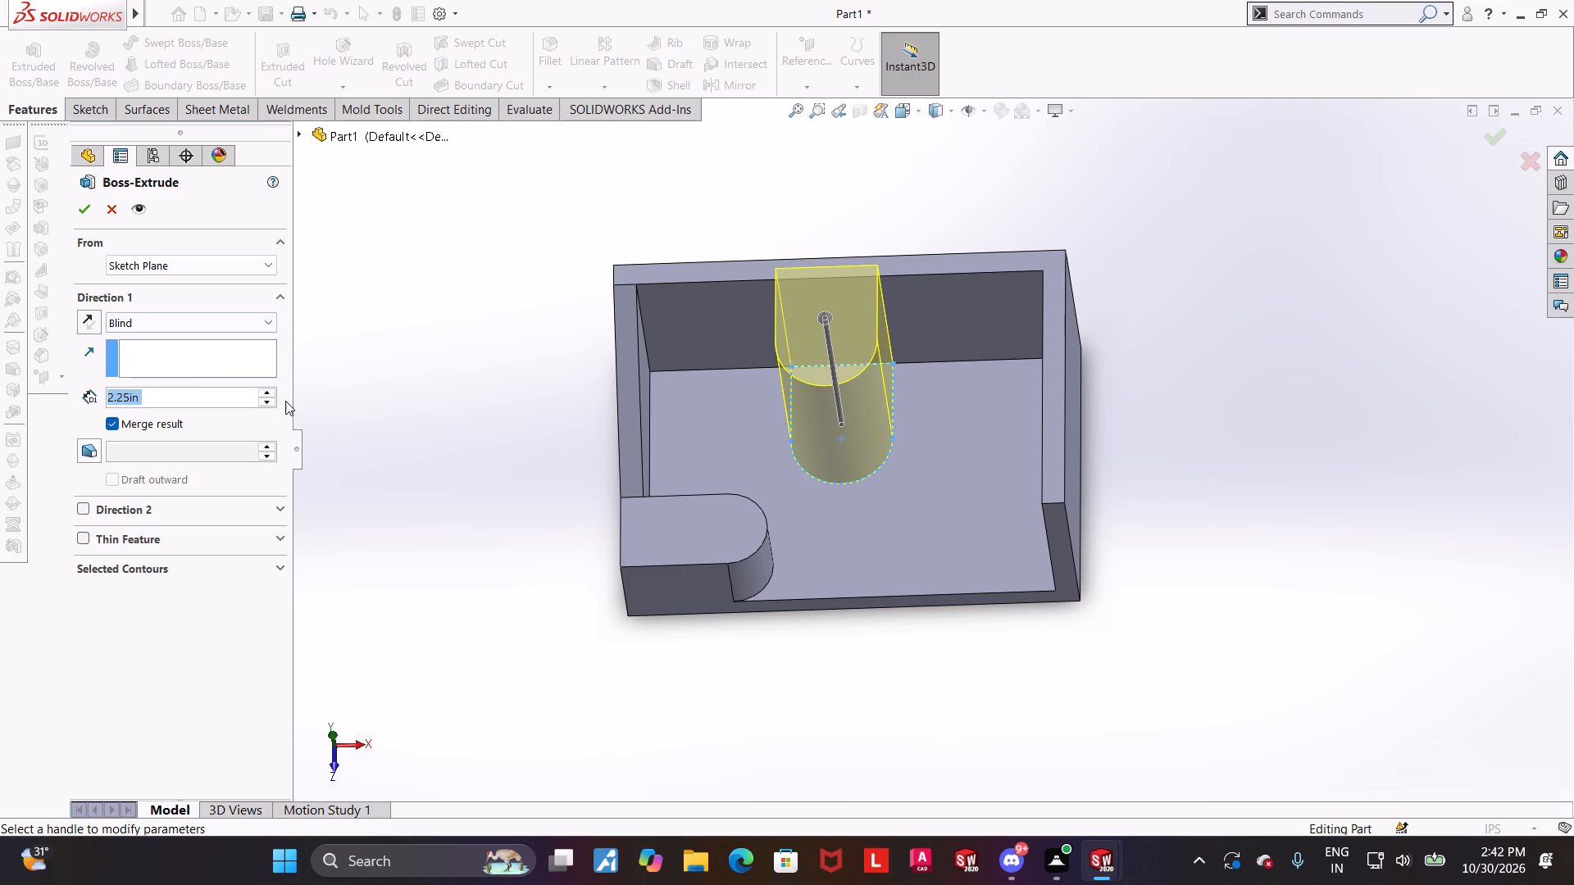
pyautogui.write('1.750')
pyautogui.press('Return')
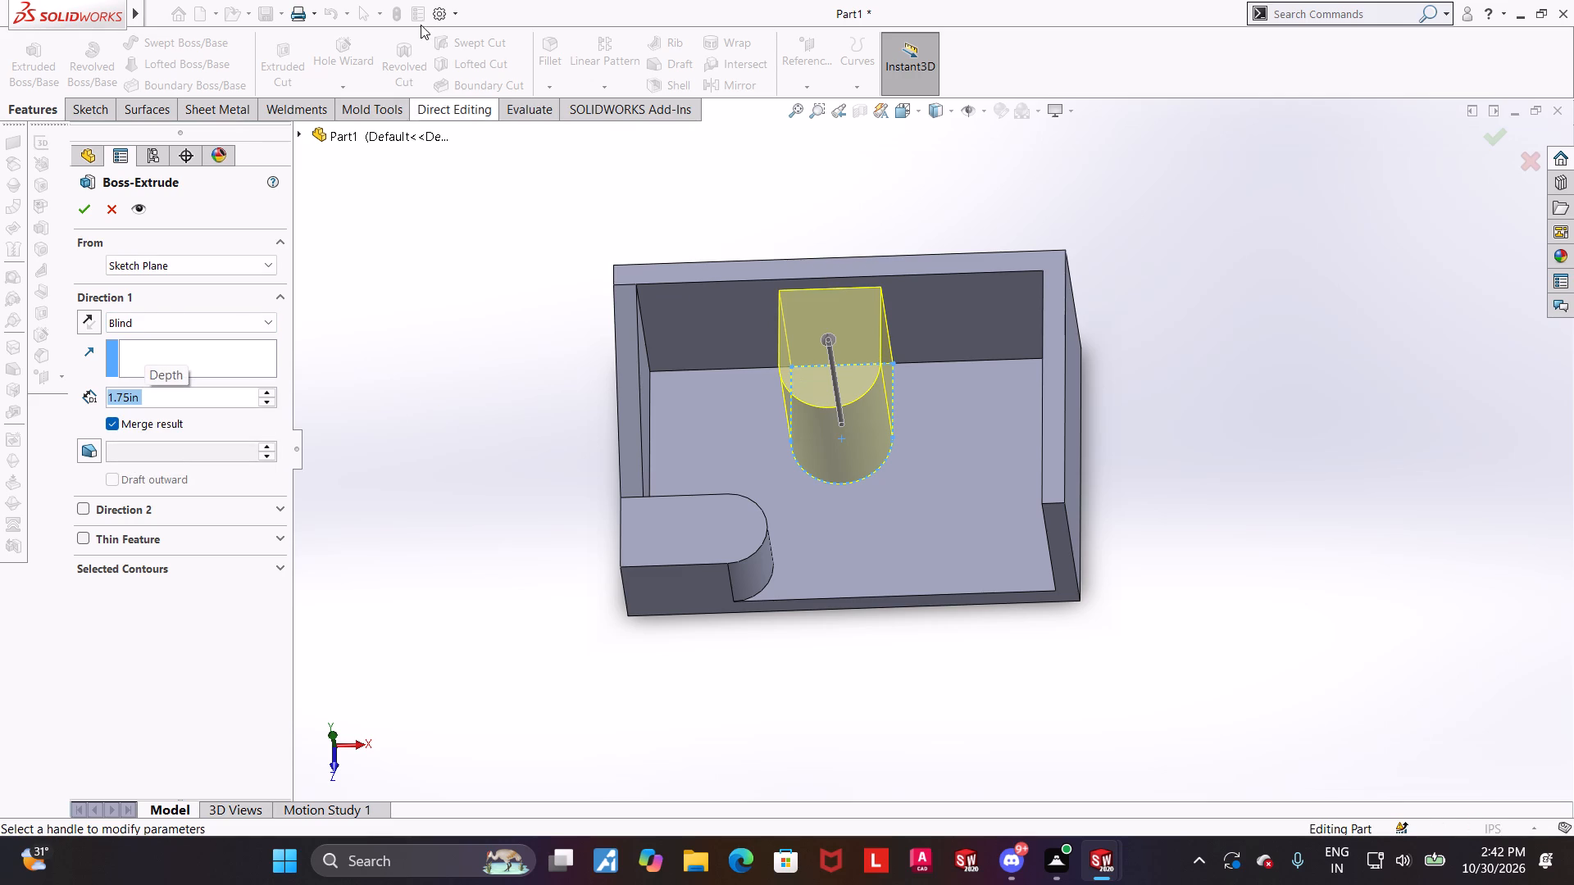
pyautogui.click(91, 204)
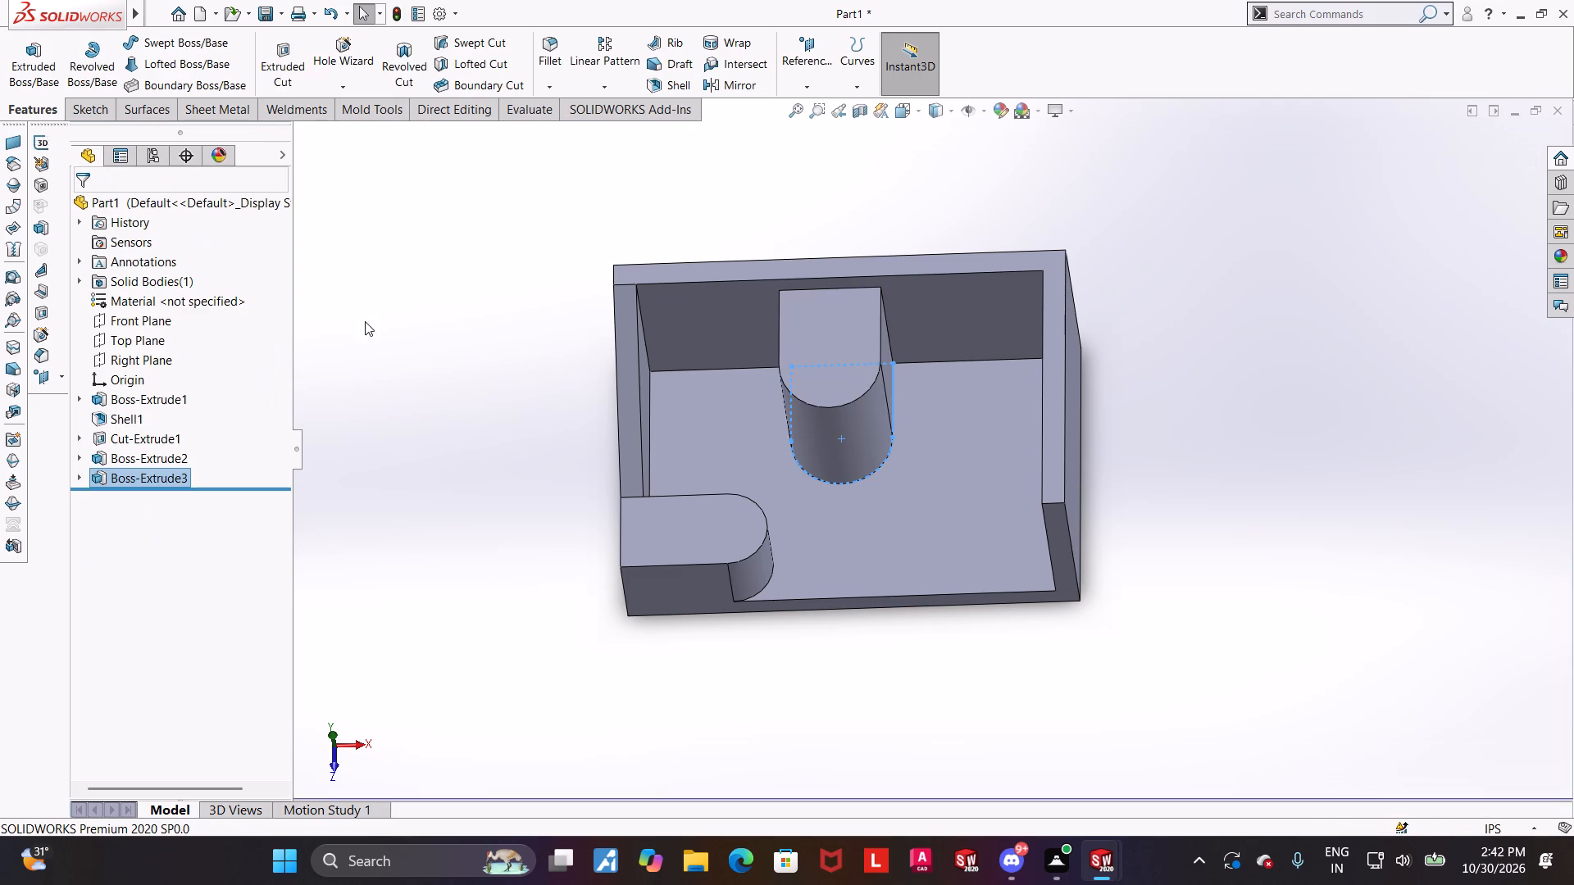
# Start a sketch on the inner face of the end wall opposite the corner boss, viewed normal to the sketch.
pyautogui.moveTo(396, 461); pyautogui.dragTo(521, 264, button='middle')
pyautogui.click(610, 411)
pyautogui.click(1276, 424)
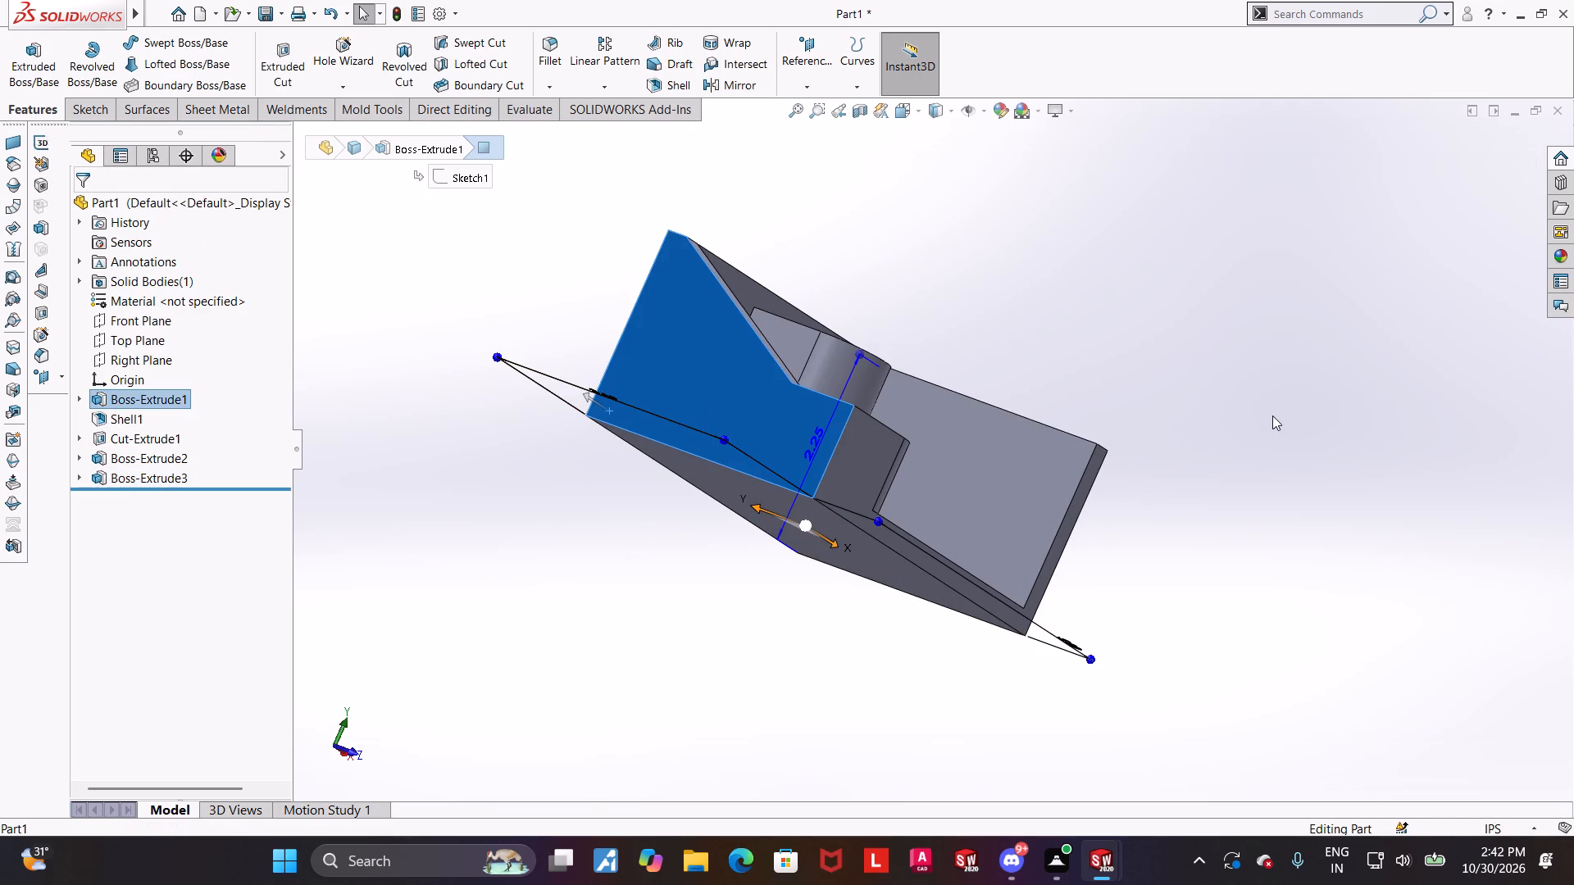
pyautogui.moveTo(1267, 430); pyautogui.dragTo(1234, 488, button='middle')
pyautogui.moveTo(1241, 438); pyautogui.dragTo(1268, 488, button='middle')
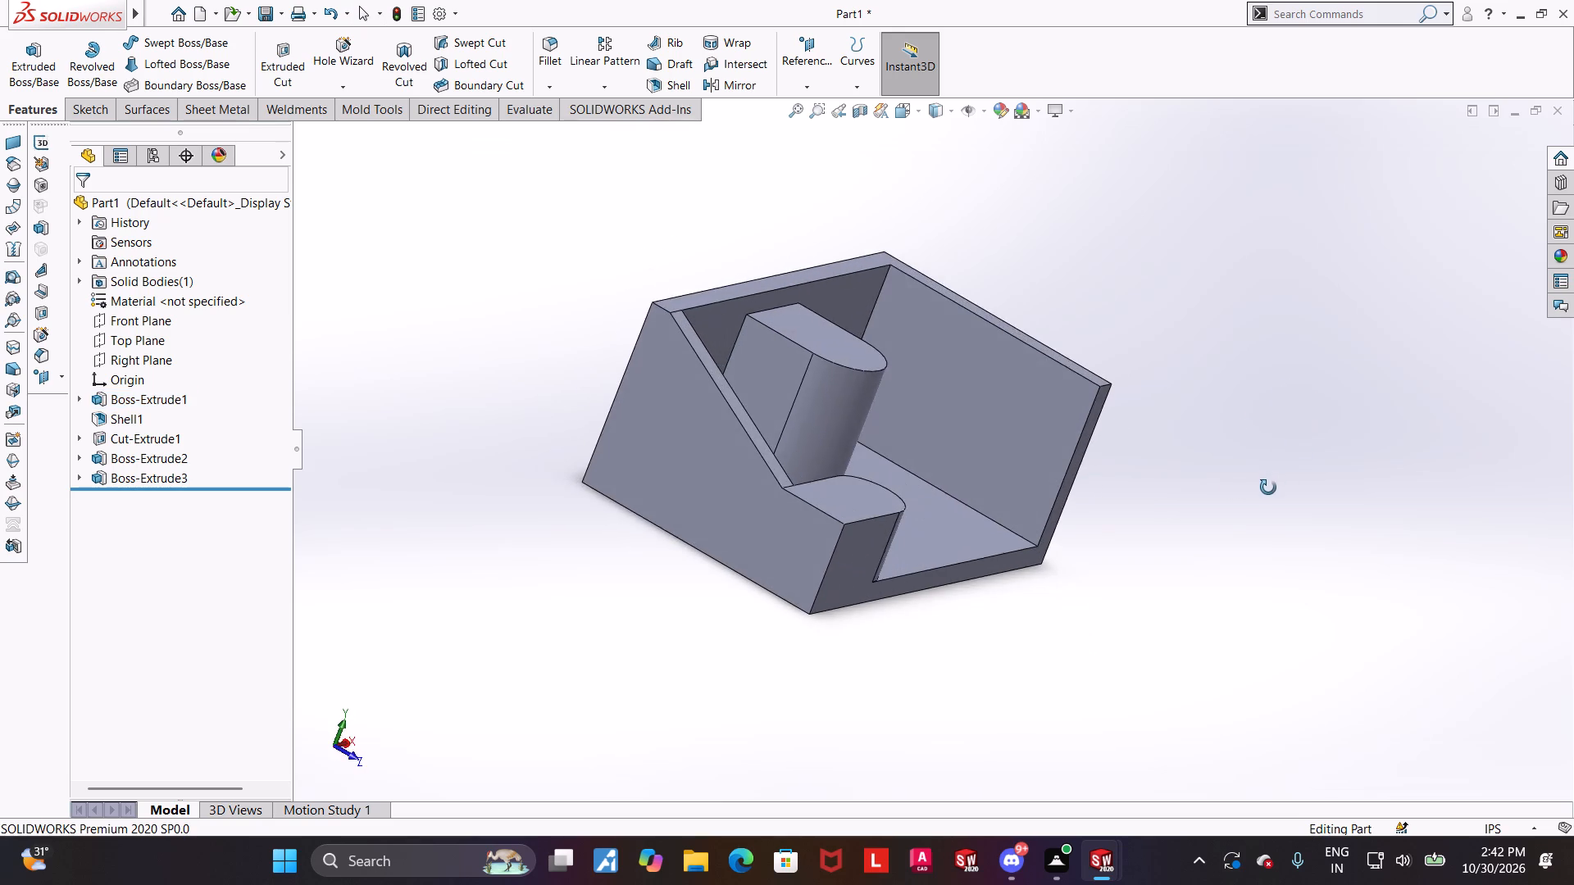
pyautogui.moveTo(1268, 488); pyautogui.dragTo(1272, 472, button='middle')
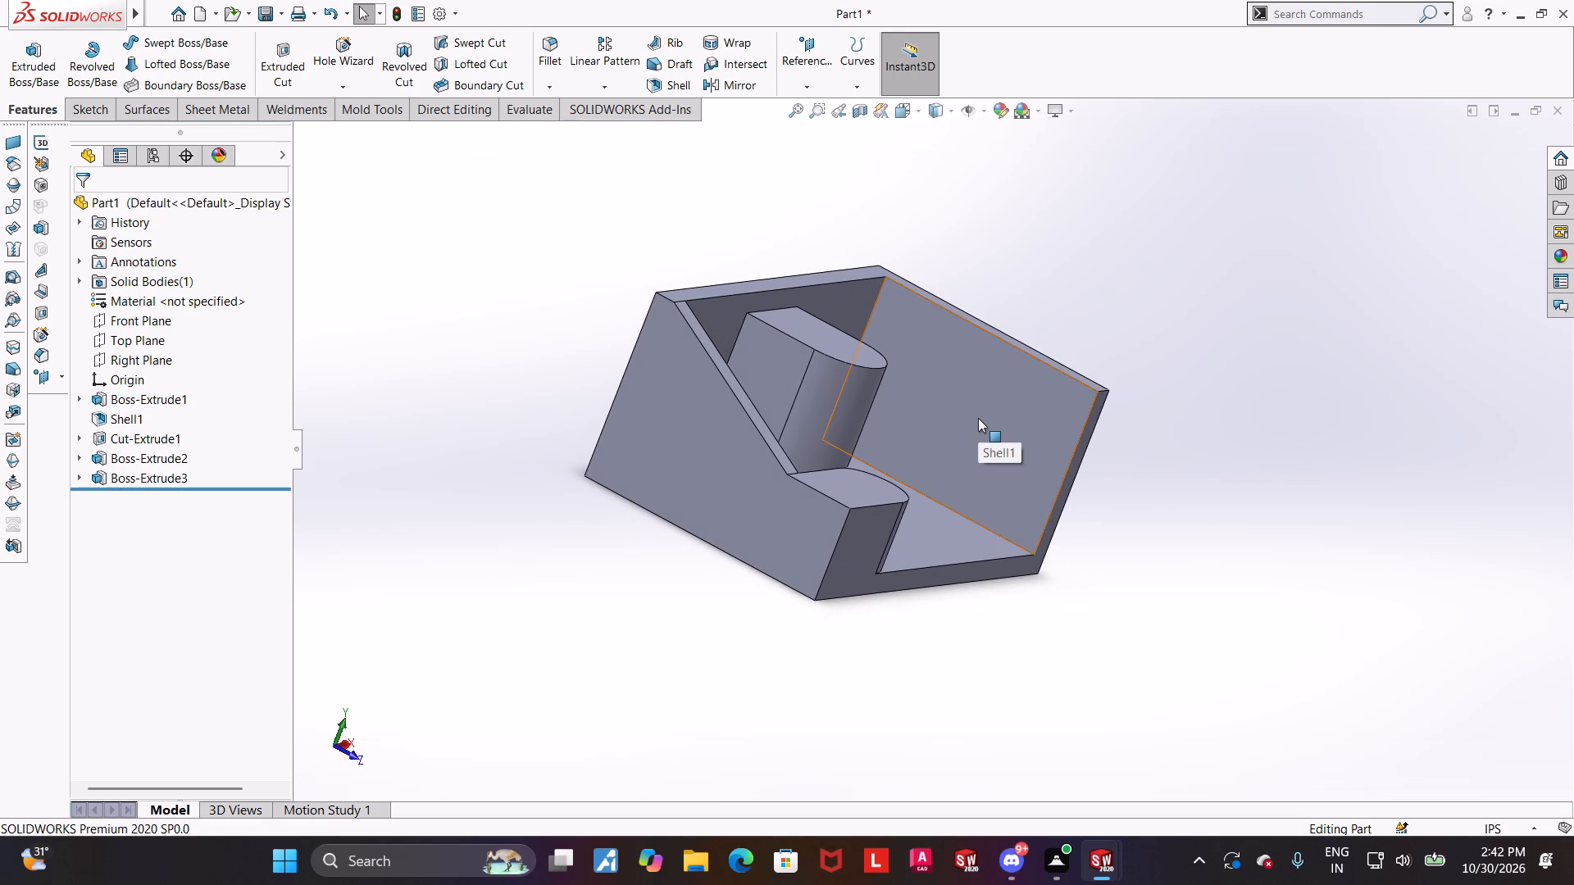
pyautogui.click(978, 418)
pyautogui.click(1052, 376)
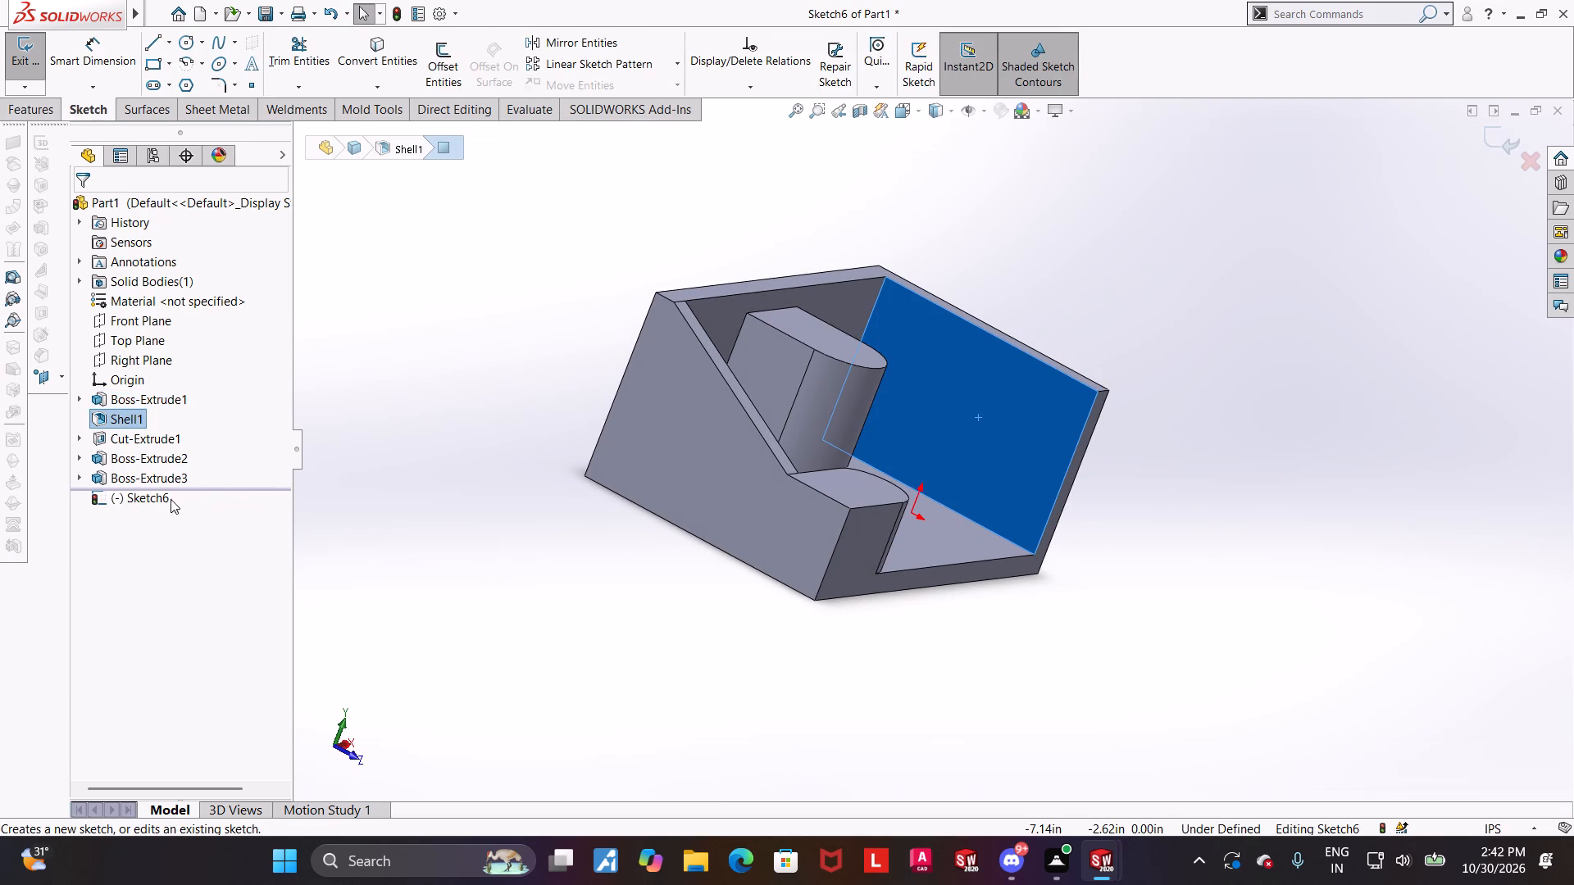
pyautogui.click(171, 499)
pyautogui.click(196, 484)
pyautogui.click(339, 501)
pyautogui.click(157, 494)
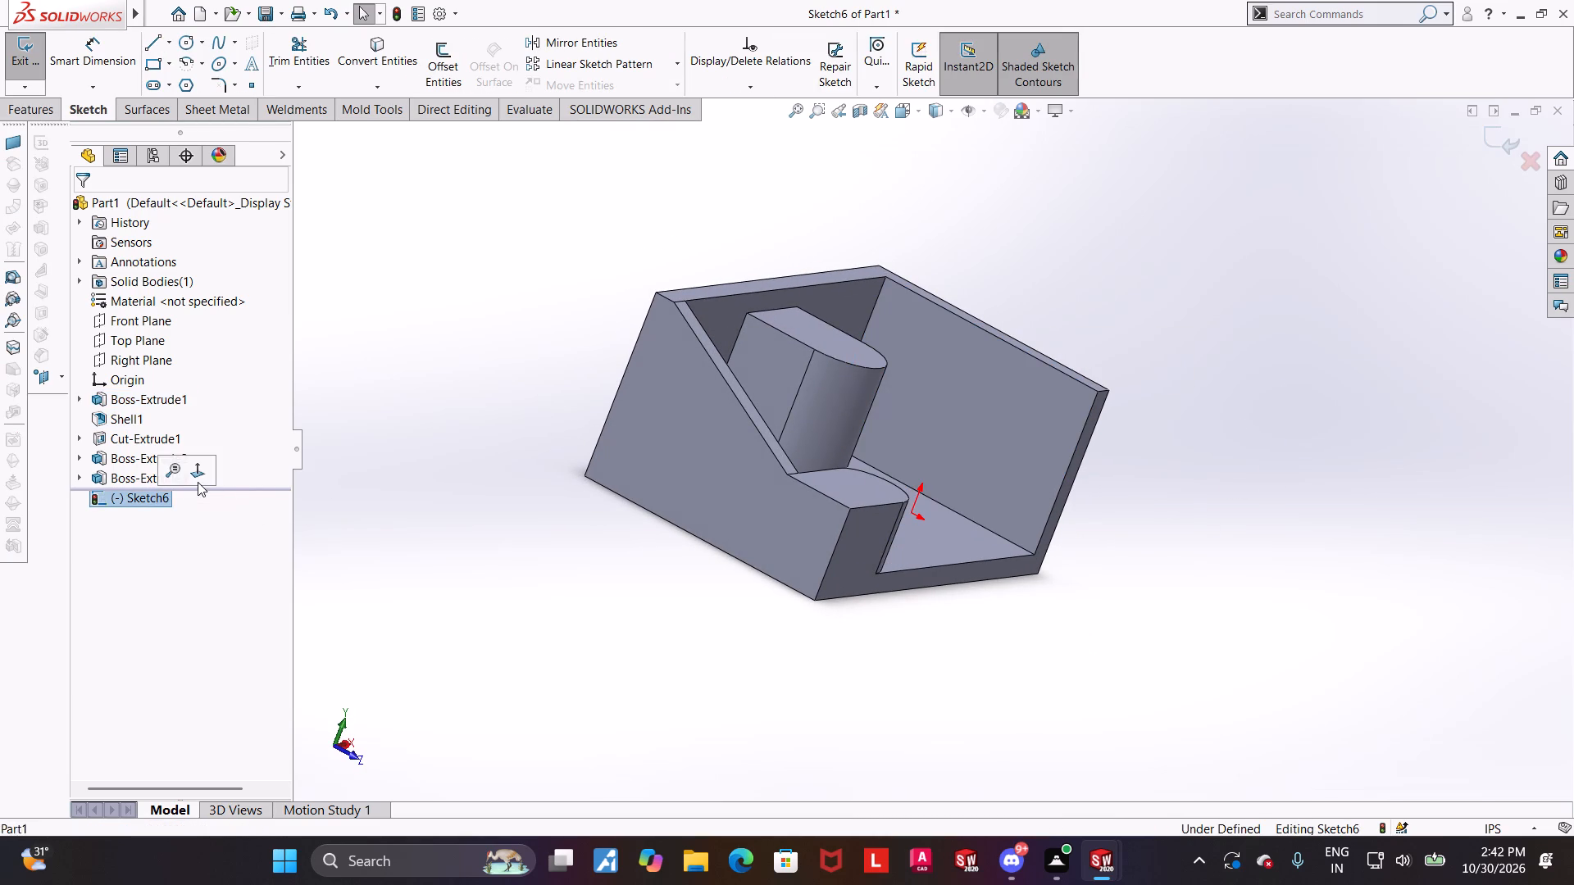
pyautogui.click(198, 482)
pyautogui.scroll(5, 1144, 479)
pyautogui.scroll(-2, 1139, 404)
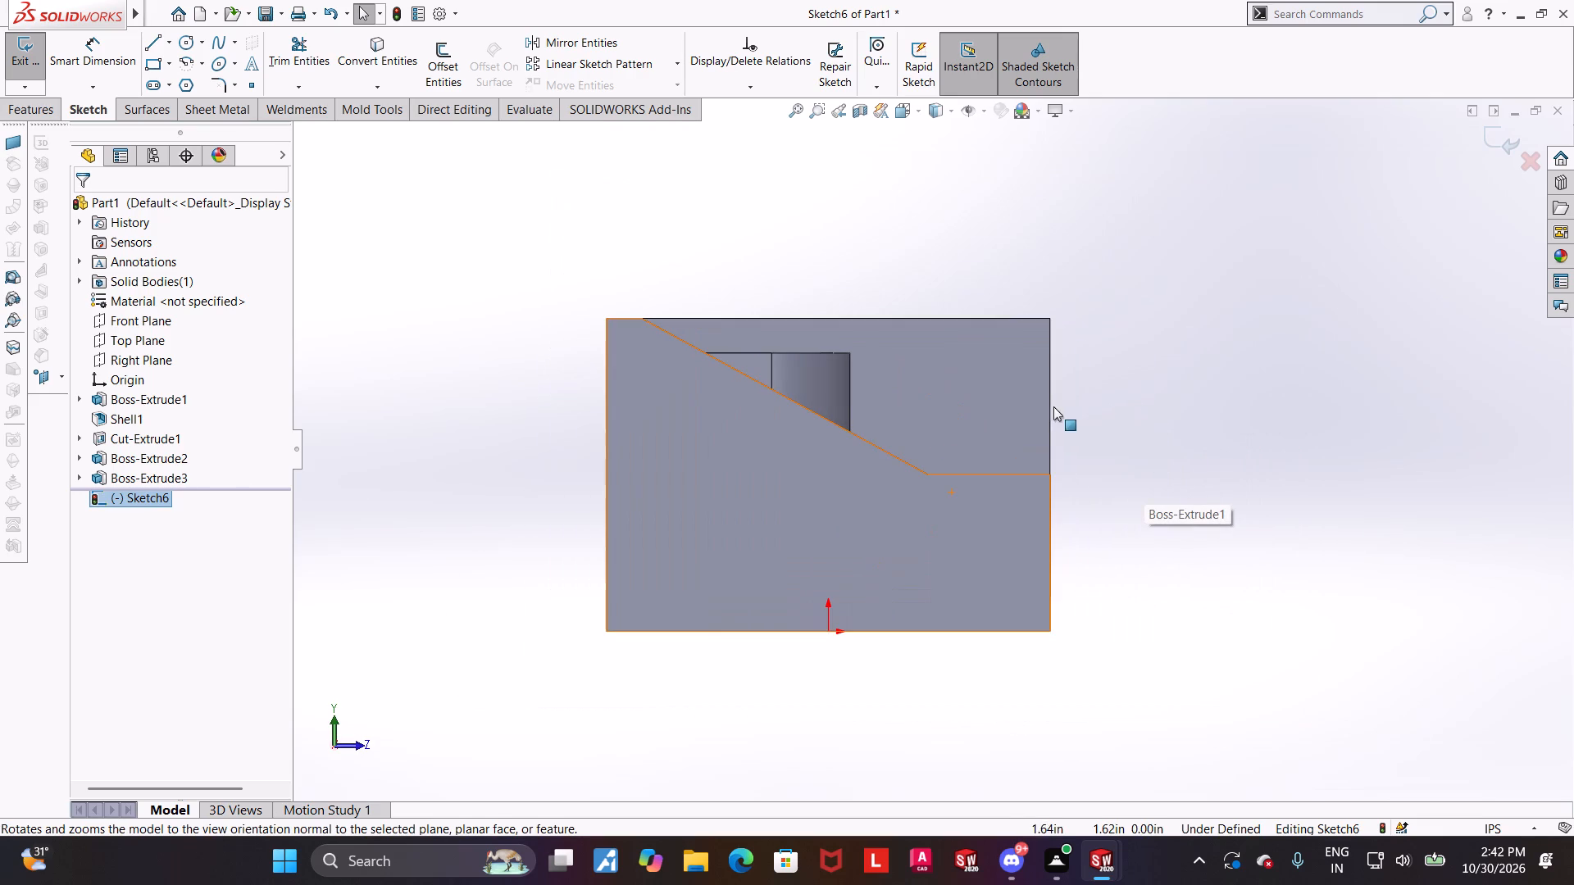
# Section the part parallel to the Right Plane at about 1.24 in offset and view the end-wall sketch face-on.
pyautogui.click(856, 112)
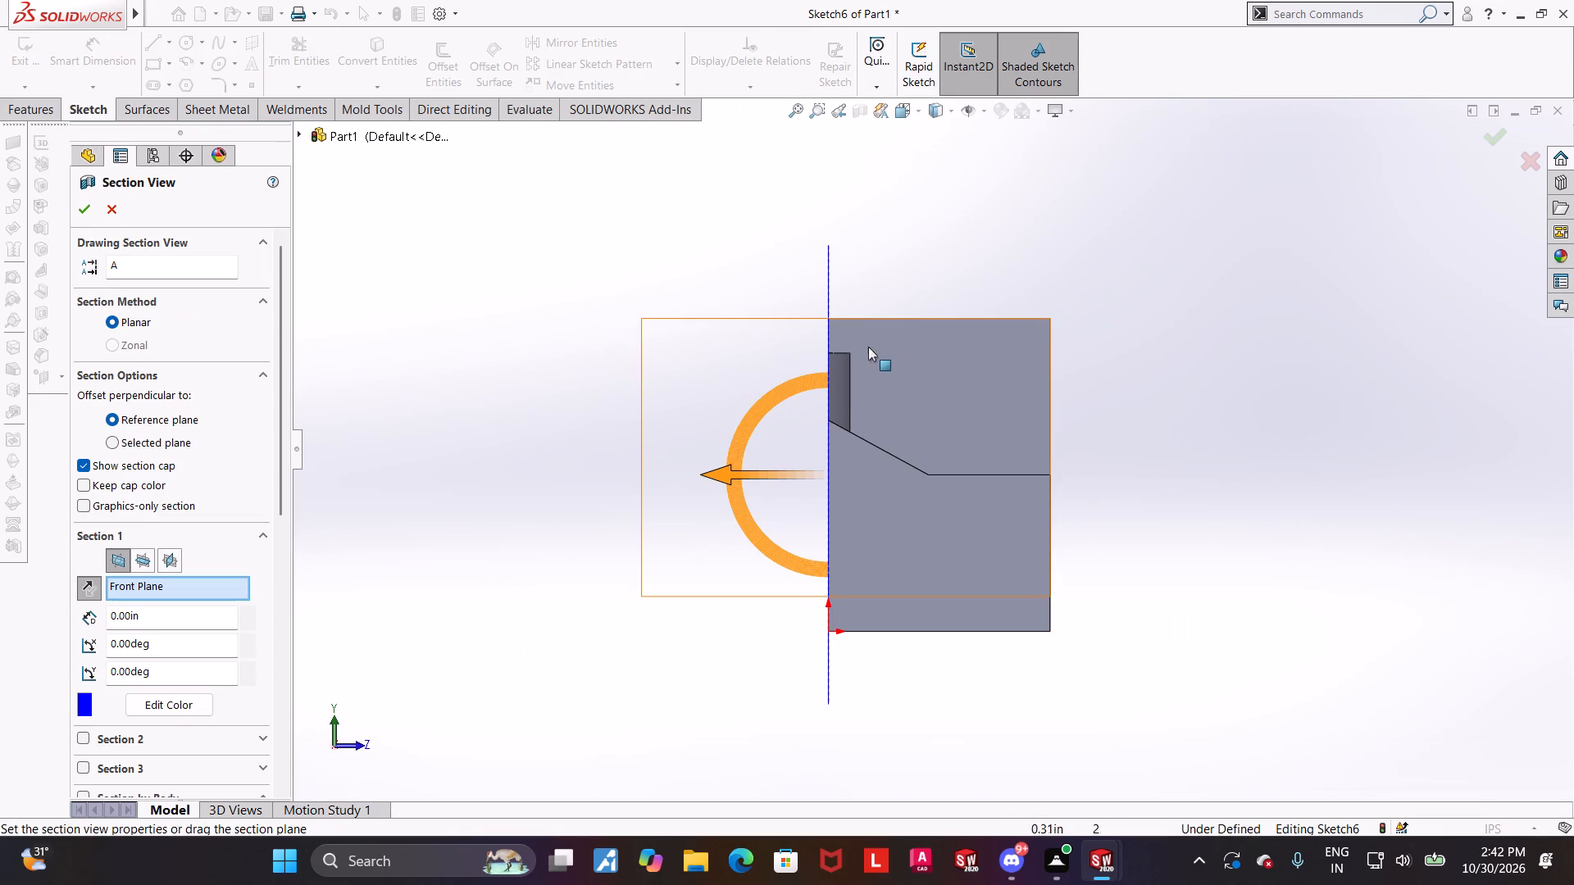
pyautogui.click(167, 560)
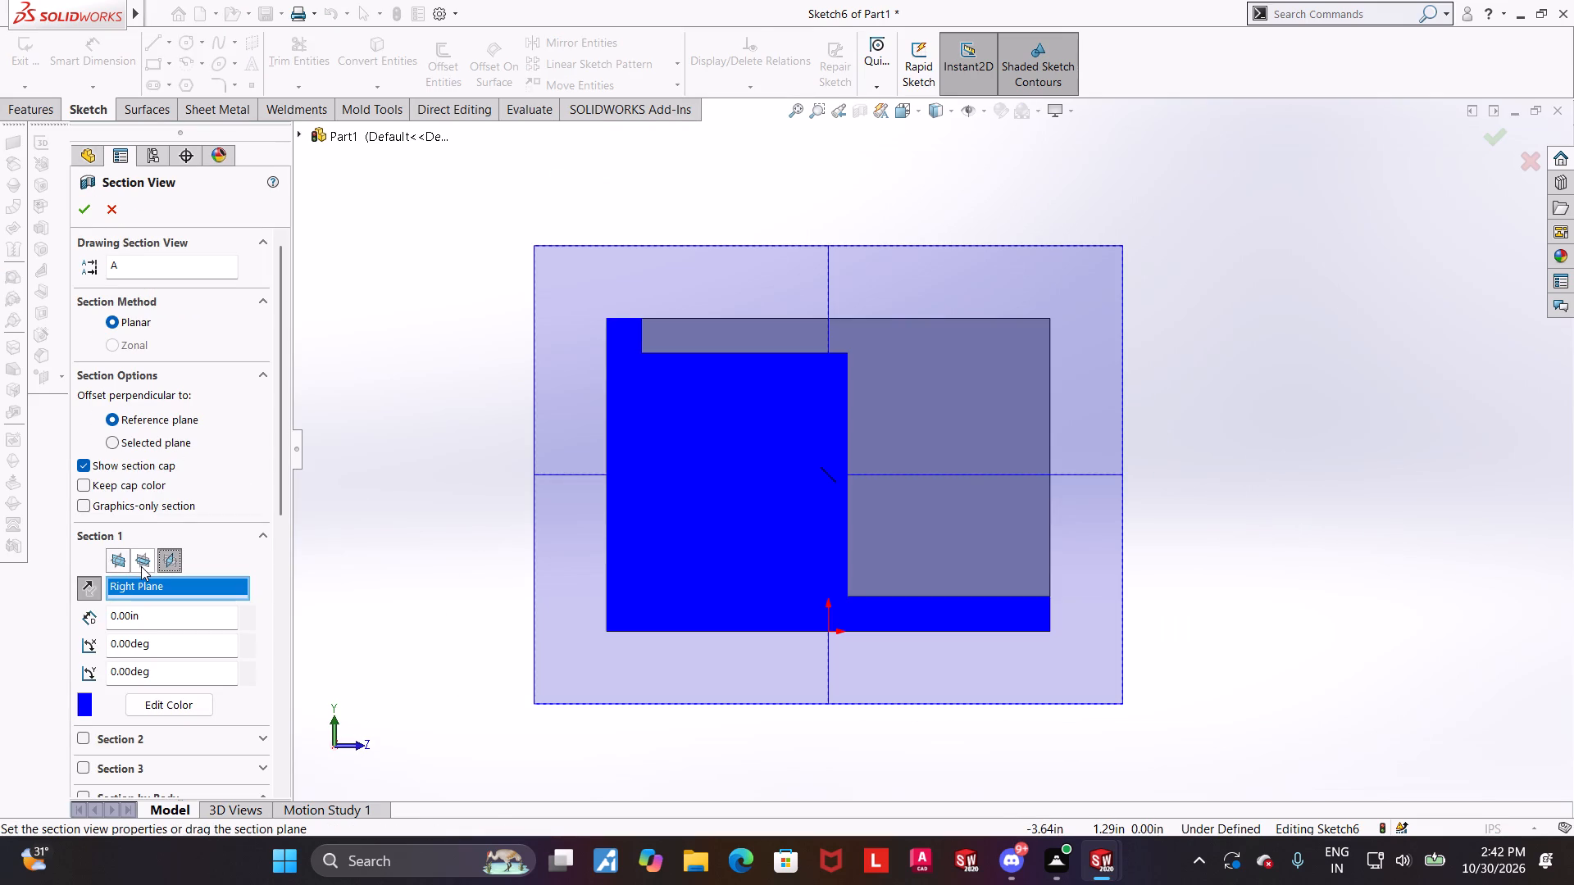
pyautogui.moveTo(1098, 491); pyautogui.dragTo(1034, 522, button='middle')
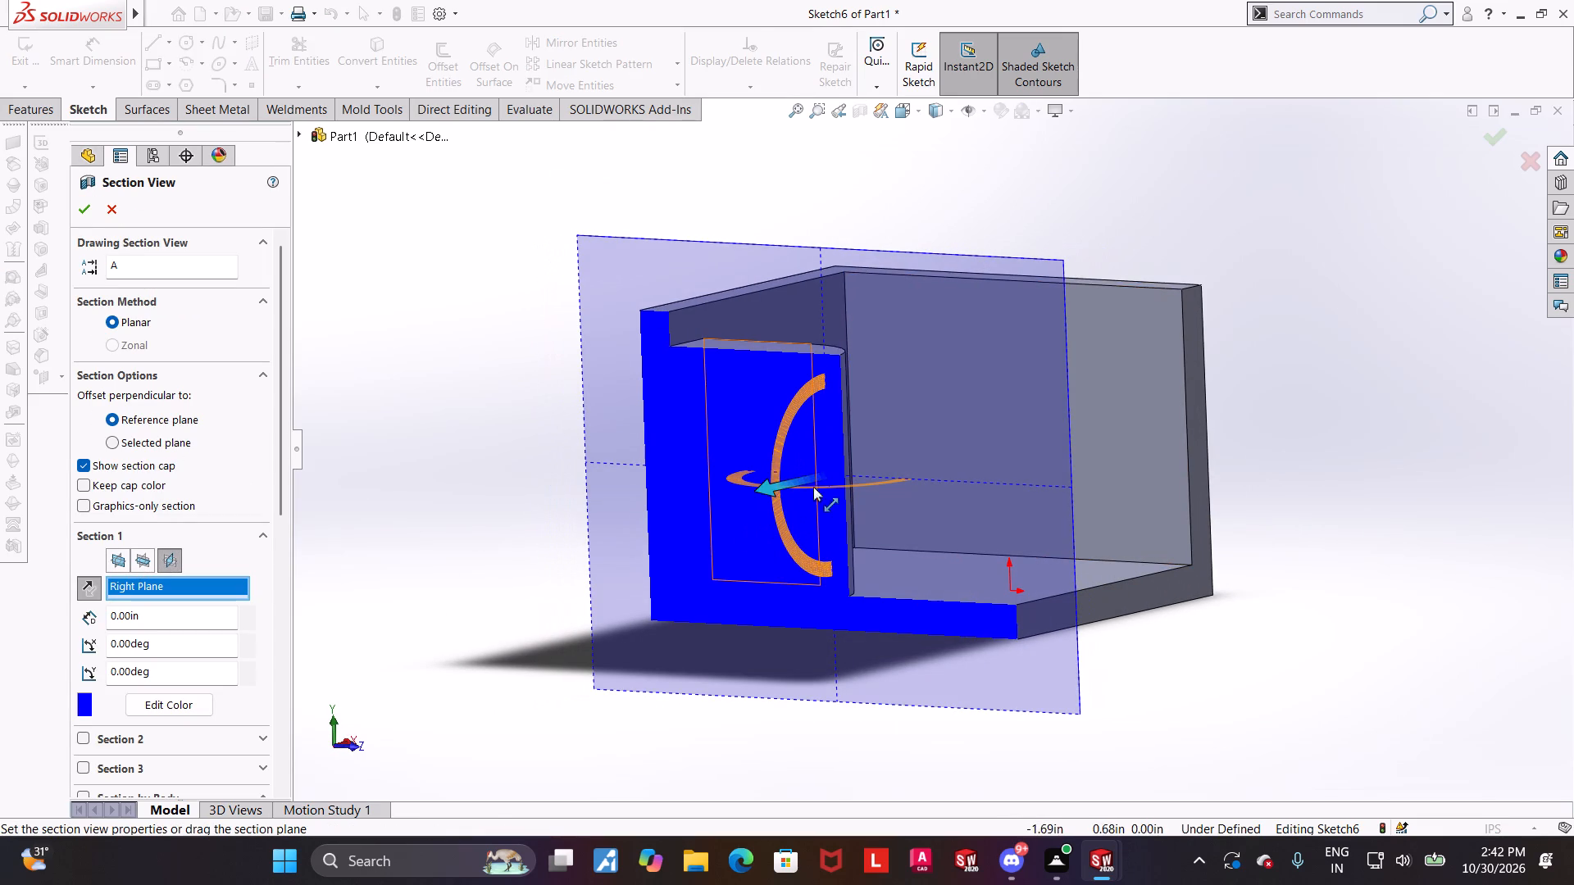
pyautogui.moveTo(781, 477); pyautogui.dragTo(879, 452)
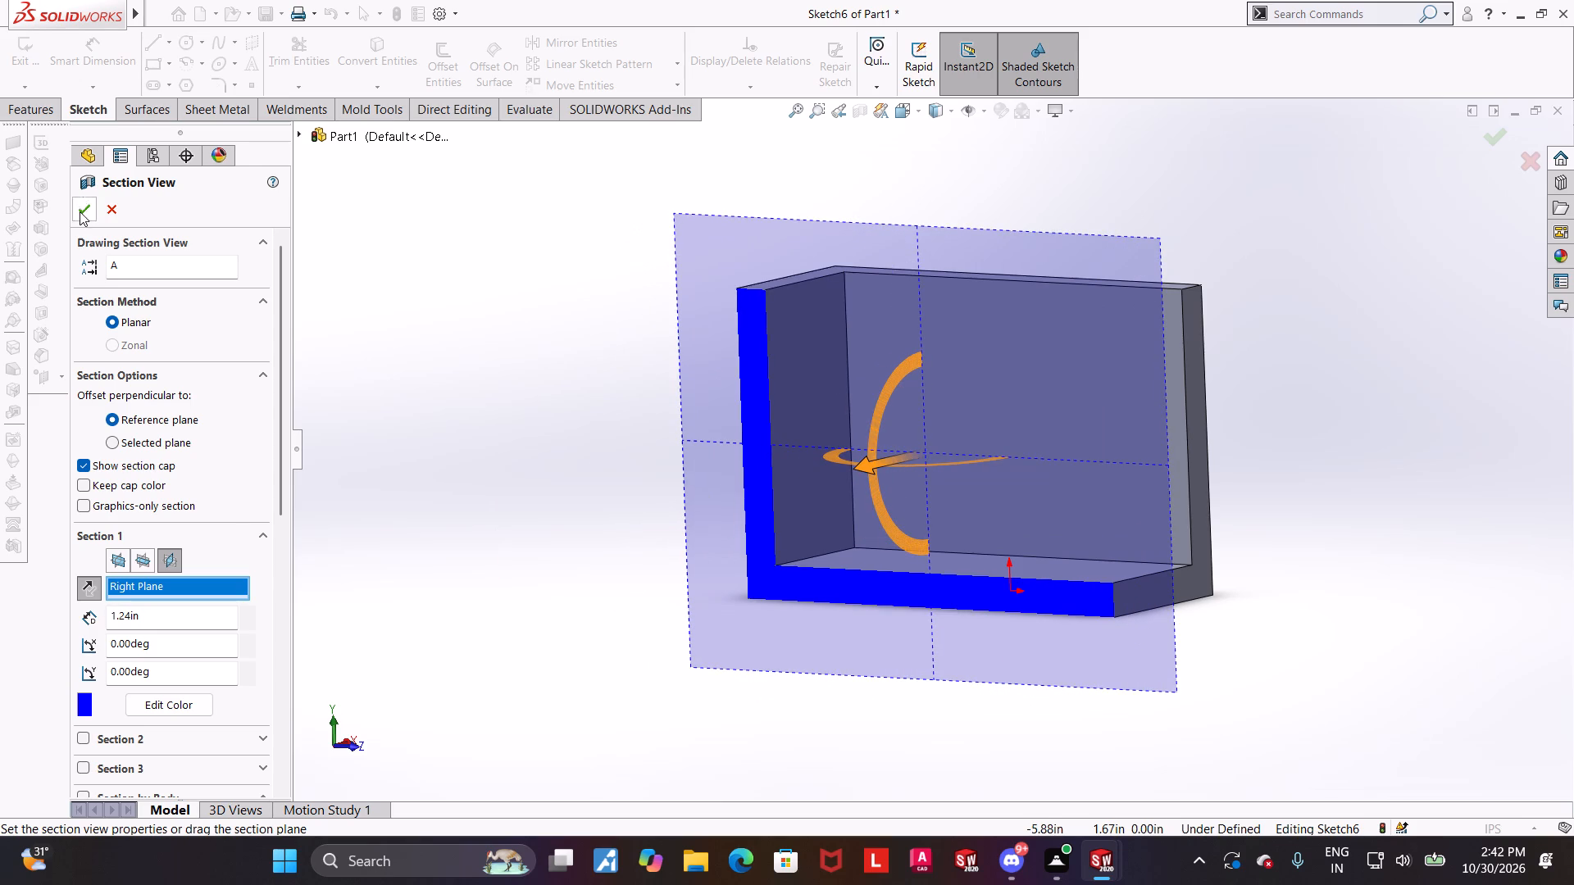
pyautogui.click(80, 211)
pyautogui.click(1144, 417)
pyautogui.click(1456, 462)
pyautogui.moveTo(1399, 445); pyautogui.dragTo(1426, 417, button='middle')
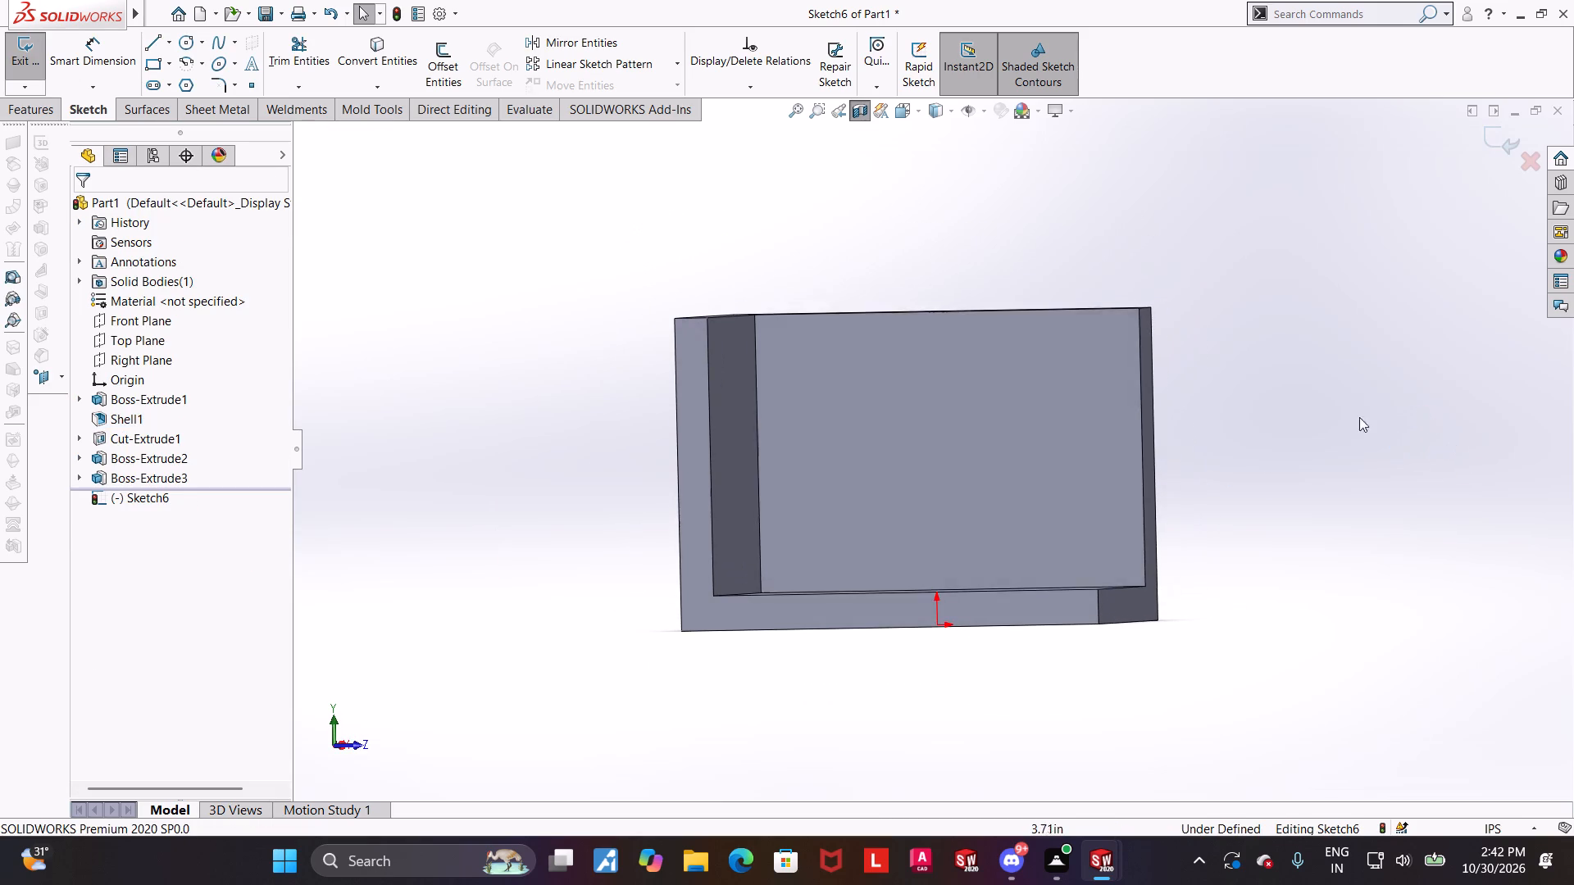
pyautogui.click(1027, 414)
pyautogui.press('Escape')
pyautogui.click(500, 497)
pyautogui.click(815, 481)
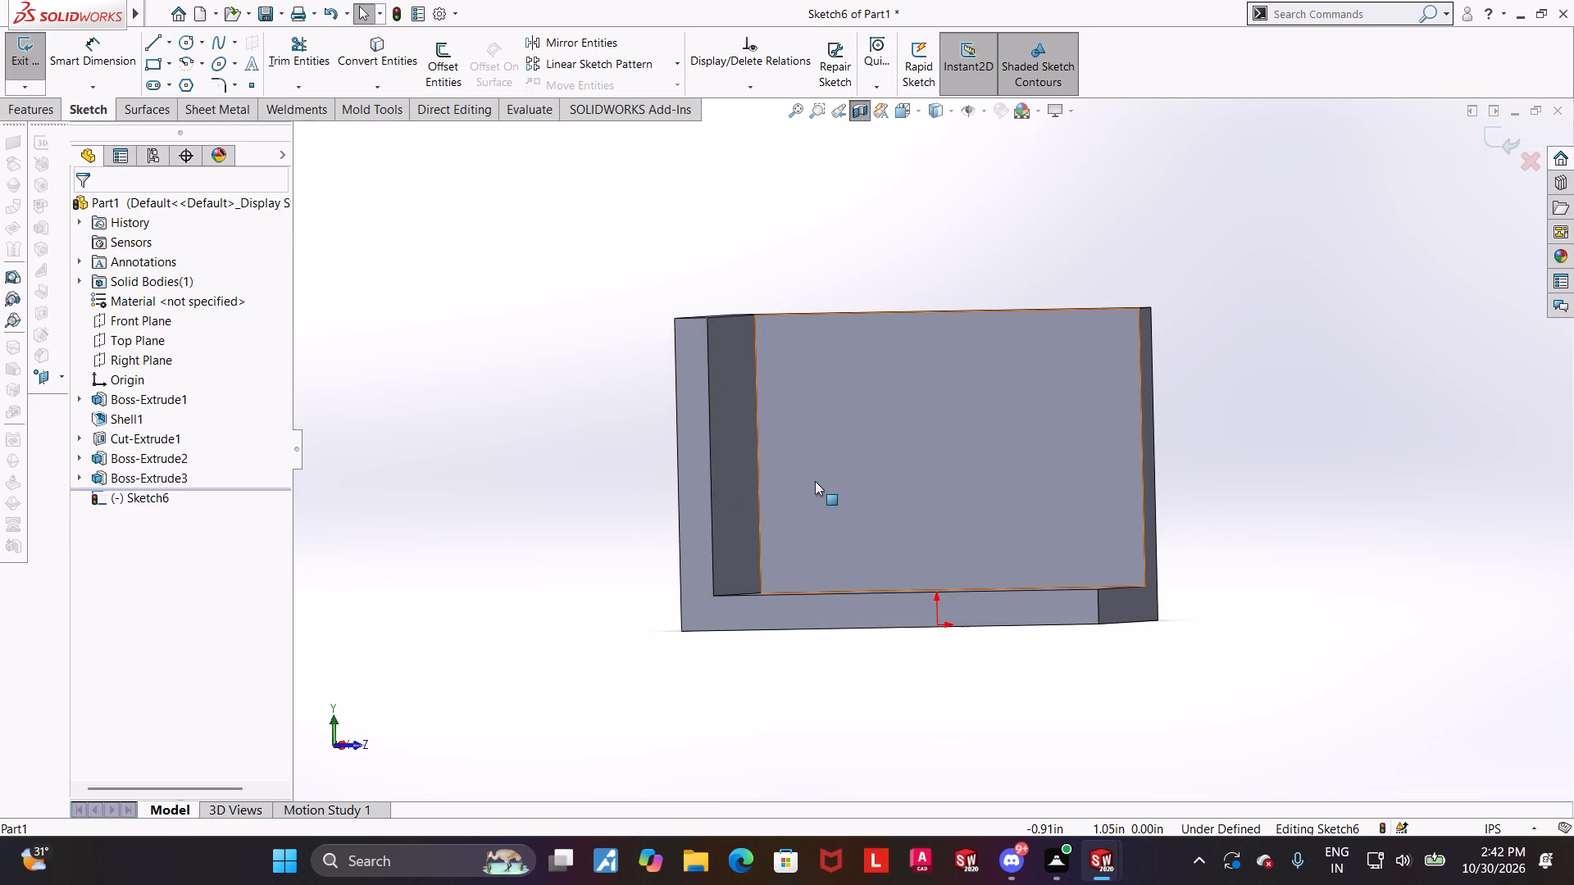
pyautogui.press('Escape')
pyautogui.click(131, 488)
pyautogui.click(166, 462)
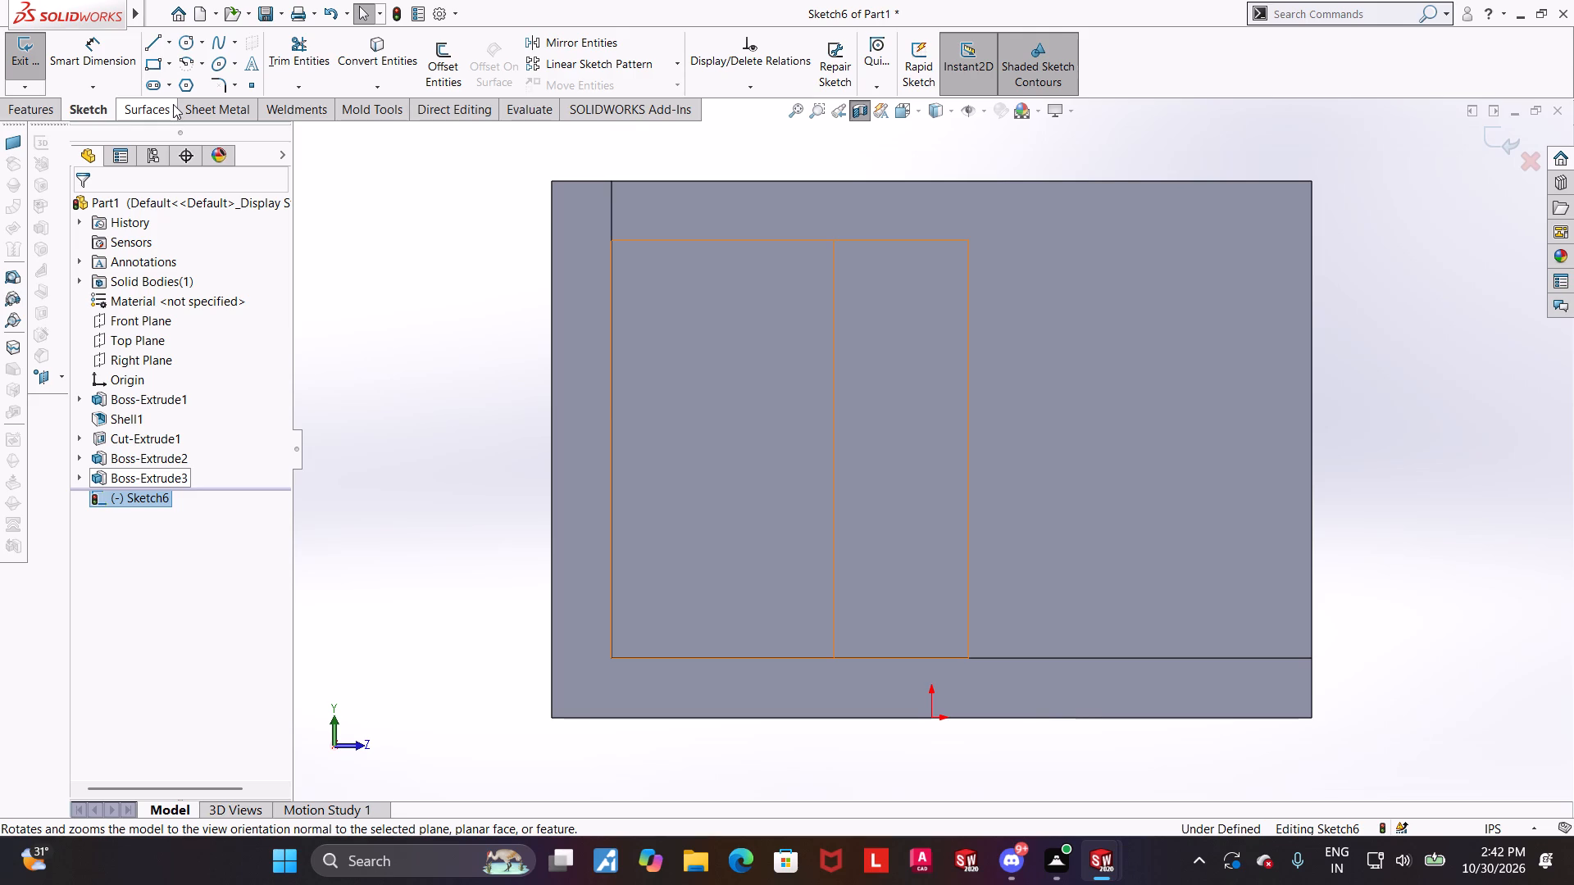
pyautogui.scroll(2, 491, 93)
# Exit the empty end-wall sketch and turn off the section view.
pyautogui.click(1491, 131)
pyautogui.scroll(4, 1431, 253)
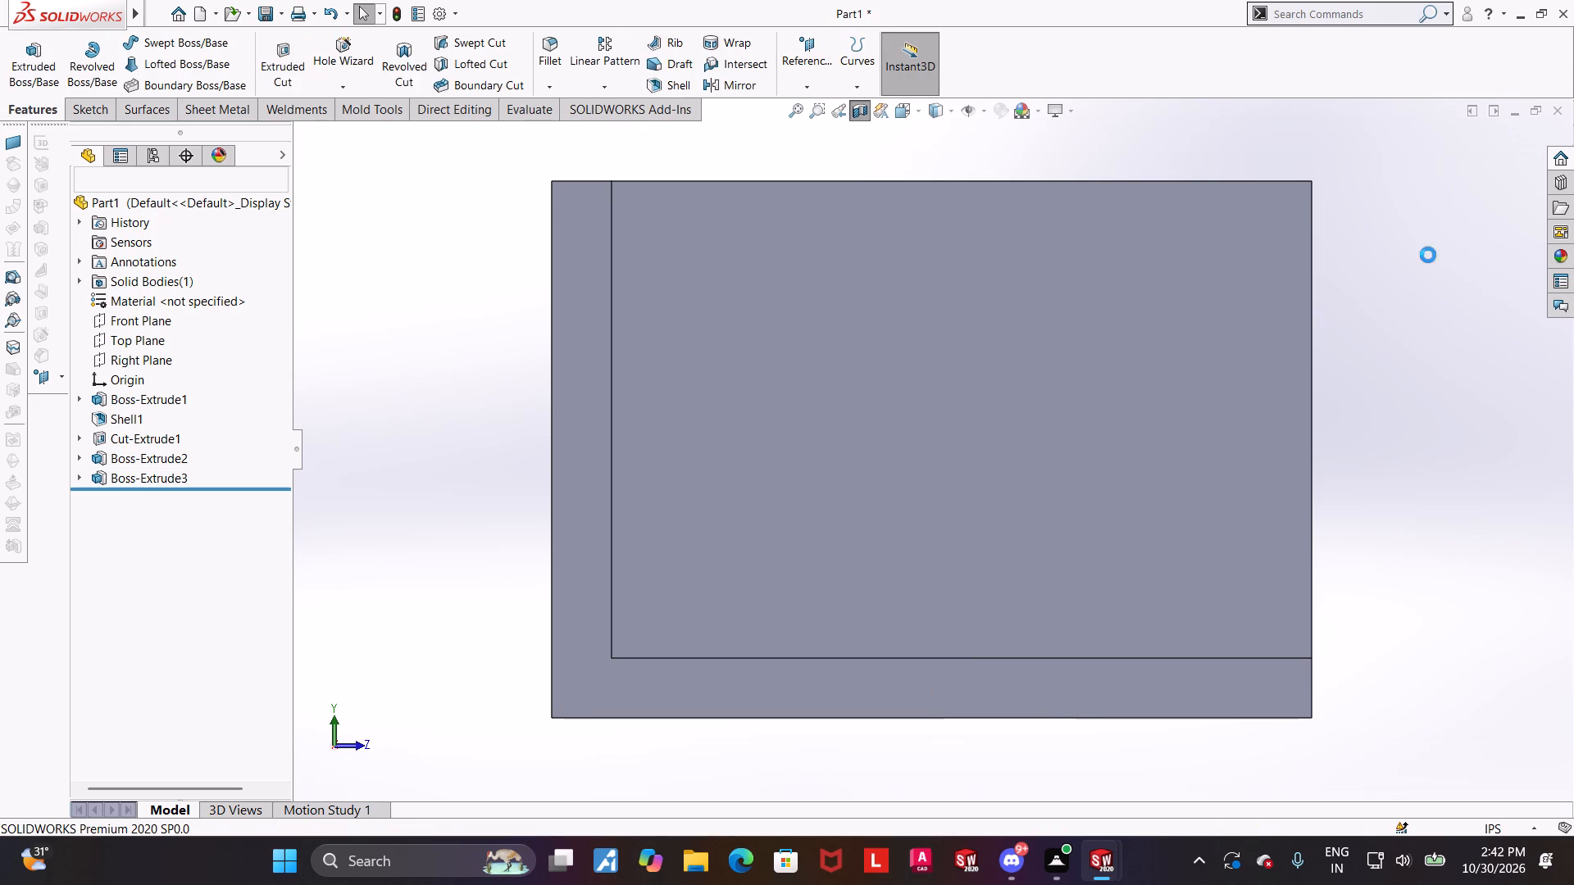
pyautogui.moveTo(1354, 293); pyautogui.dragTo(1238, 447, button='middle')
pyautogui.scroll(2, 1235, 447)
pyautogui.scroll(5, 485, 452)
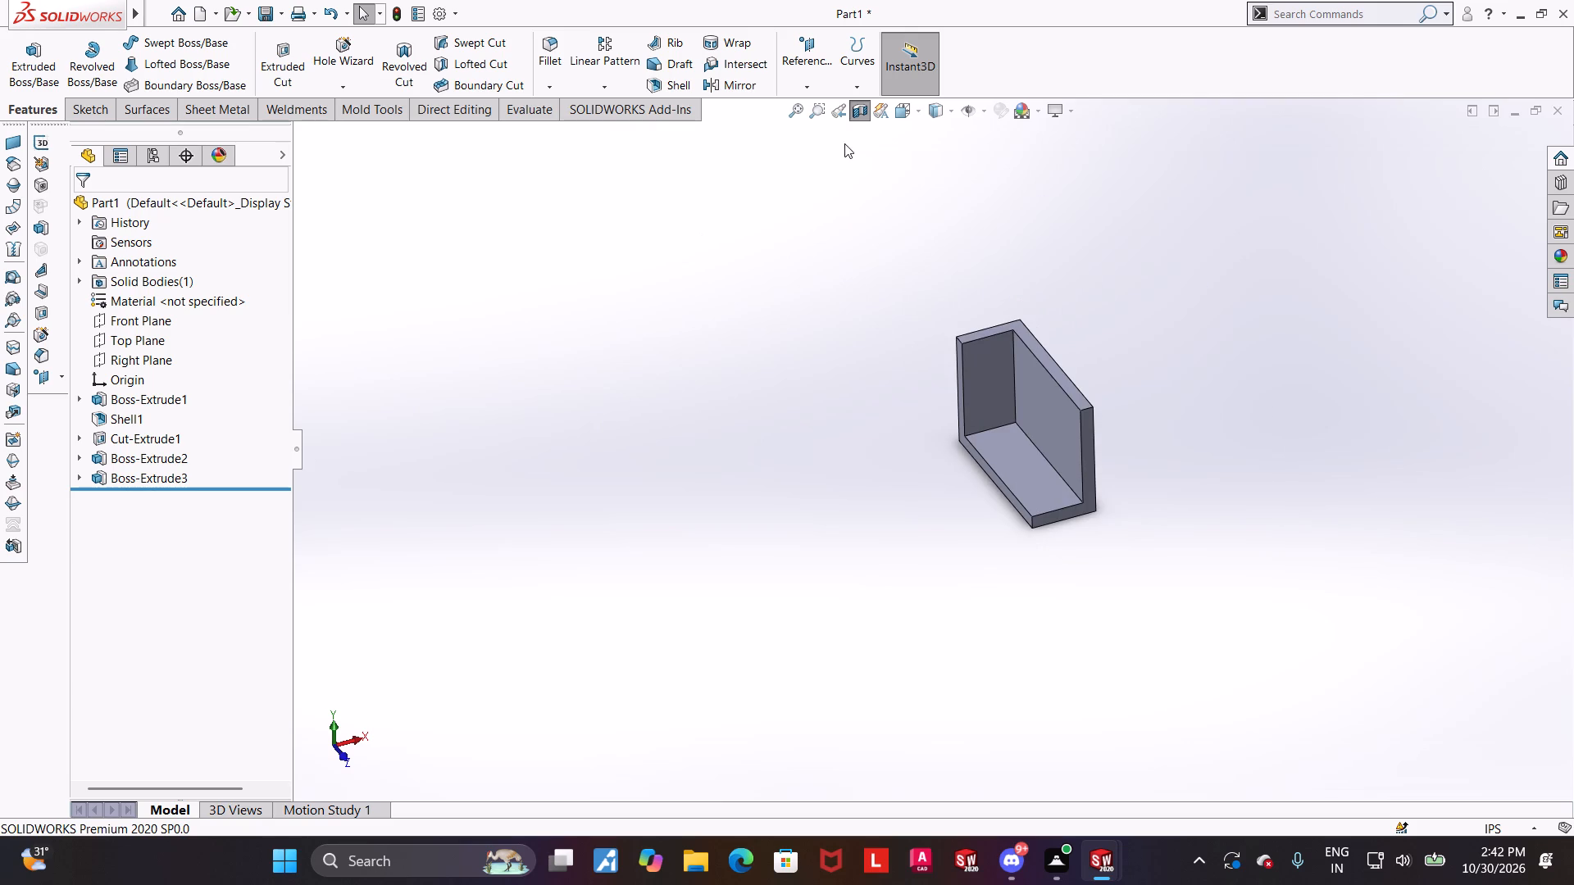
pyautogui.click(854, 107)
# Start a sketch on the inside floor and draw a straight slot running front to back, overlapping the uncut end wall near the back corner.
pyautogui.click(989, 477)
pyautogui.click(1063, 425)
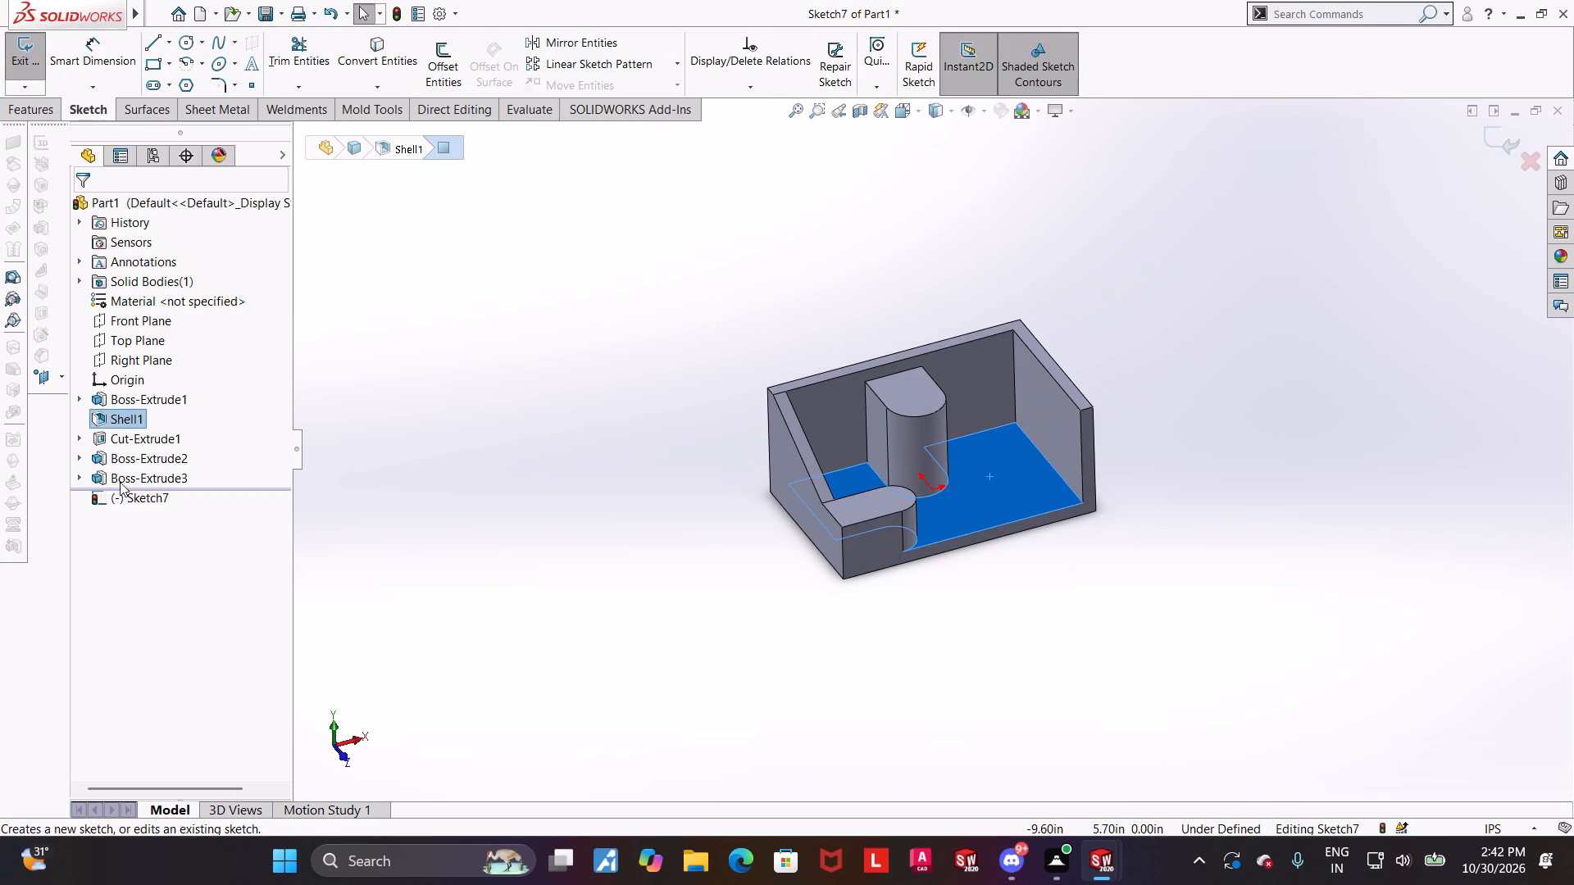
pyautogui.click(157, 500)
pyautogui.click(191, 486)
pyautogui.scroll(3, 1185, 485)
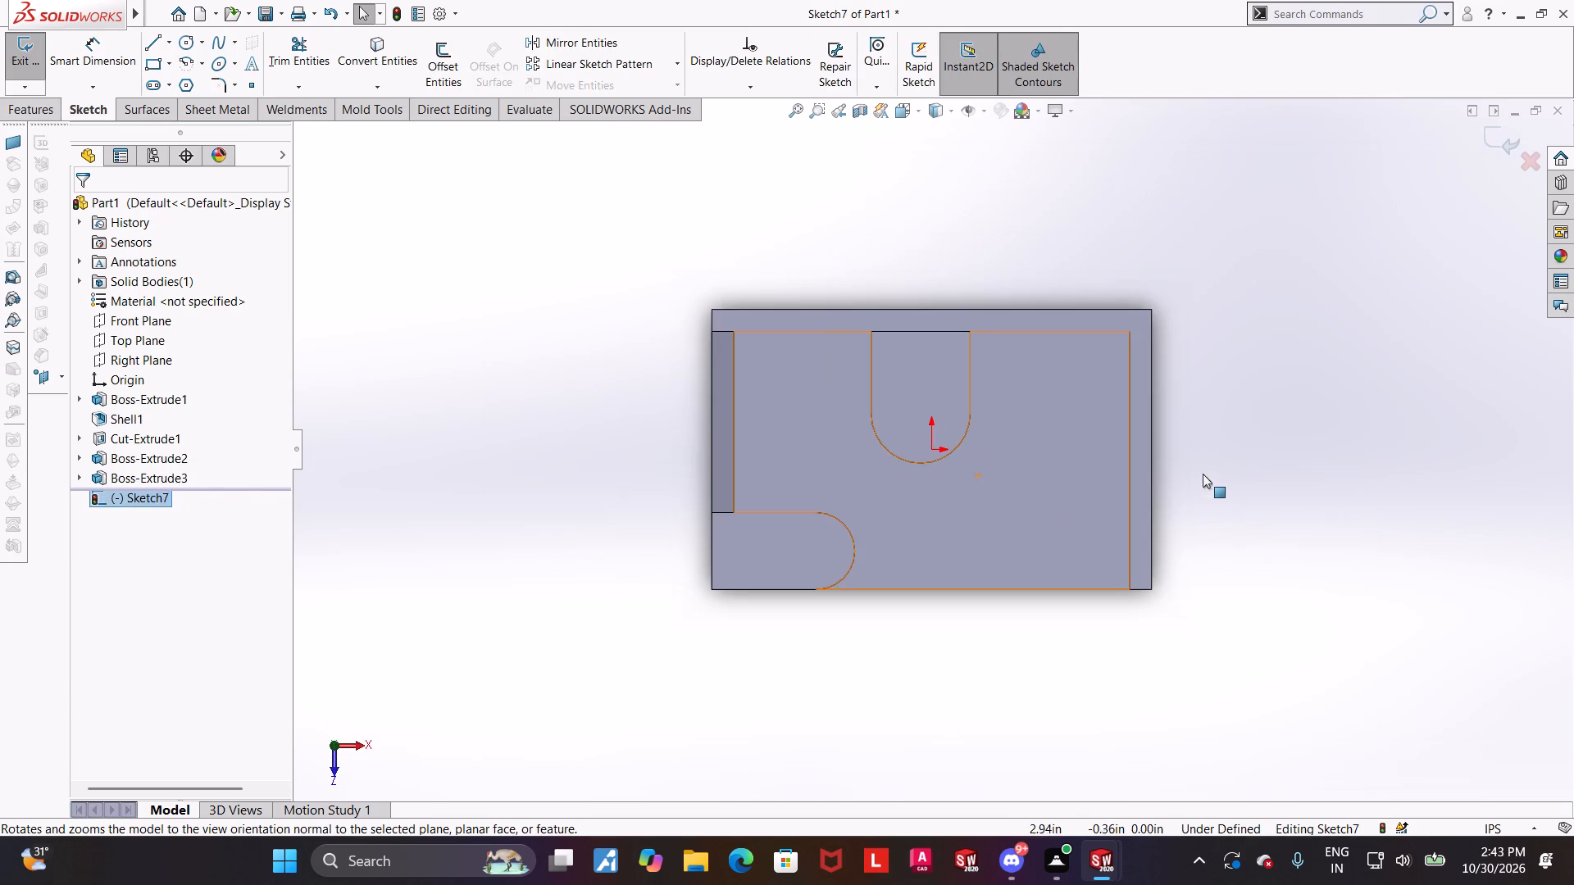
pyautogui.scroll(-2, 1286, 438)
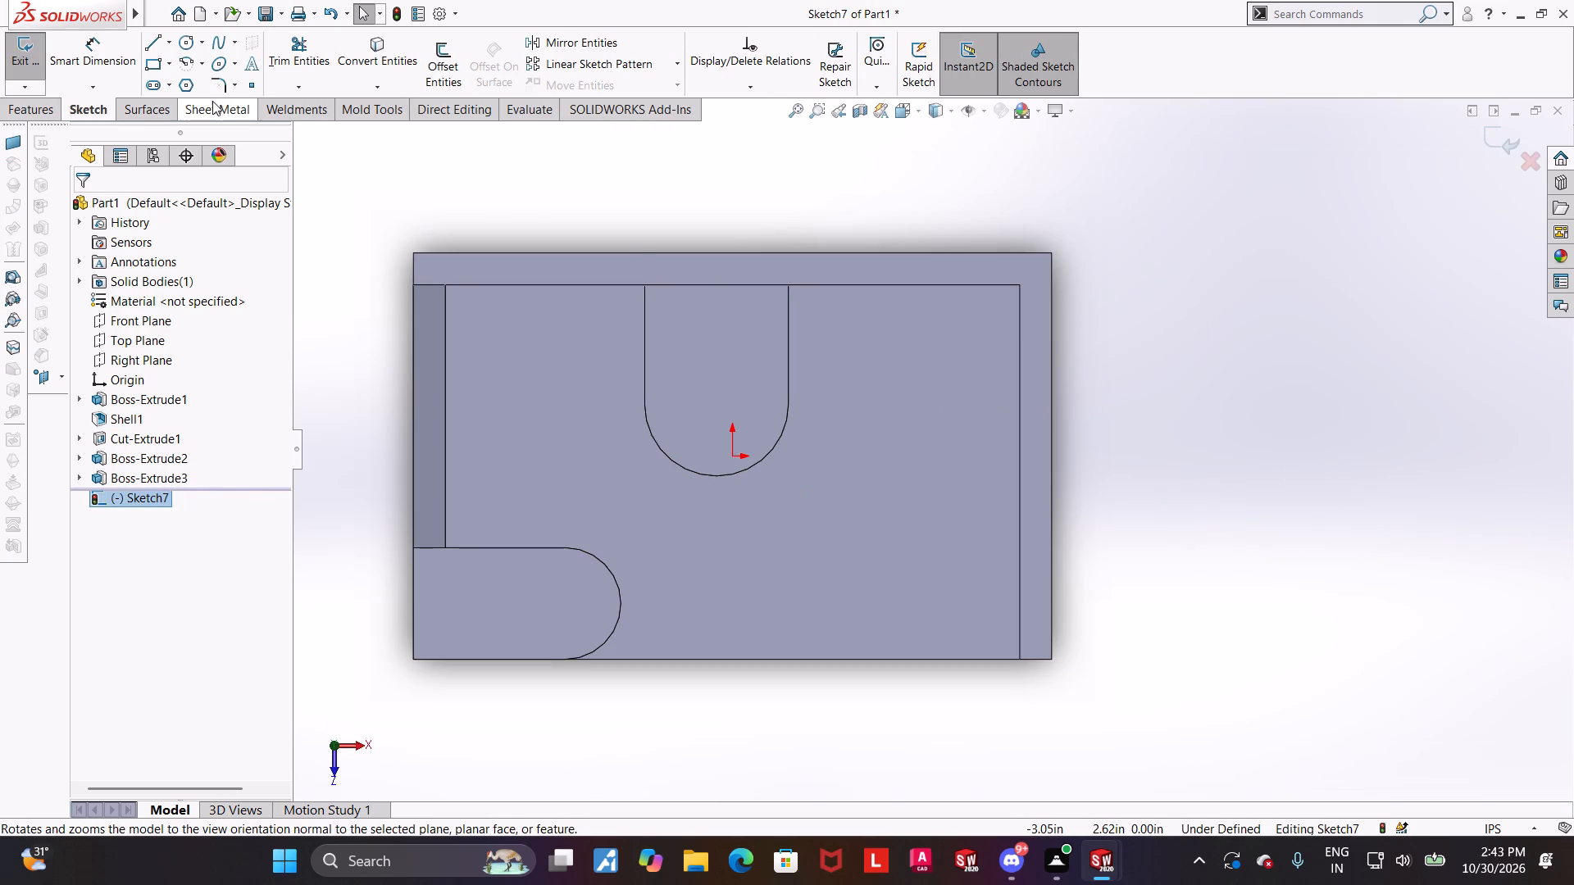
pyautogui.click(156, 84)
pyautogui.click(981, 315)
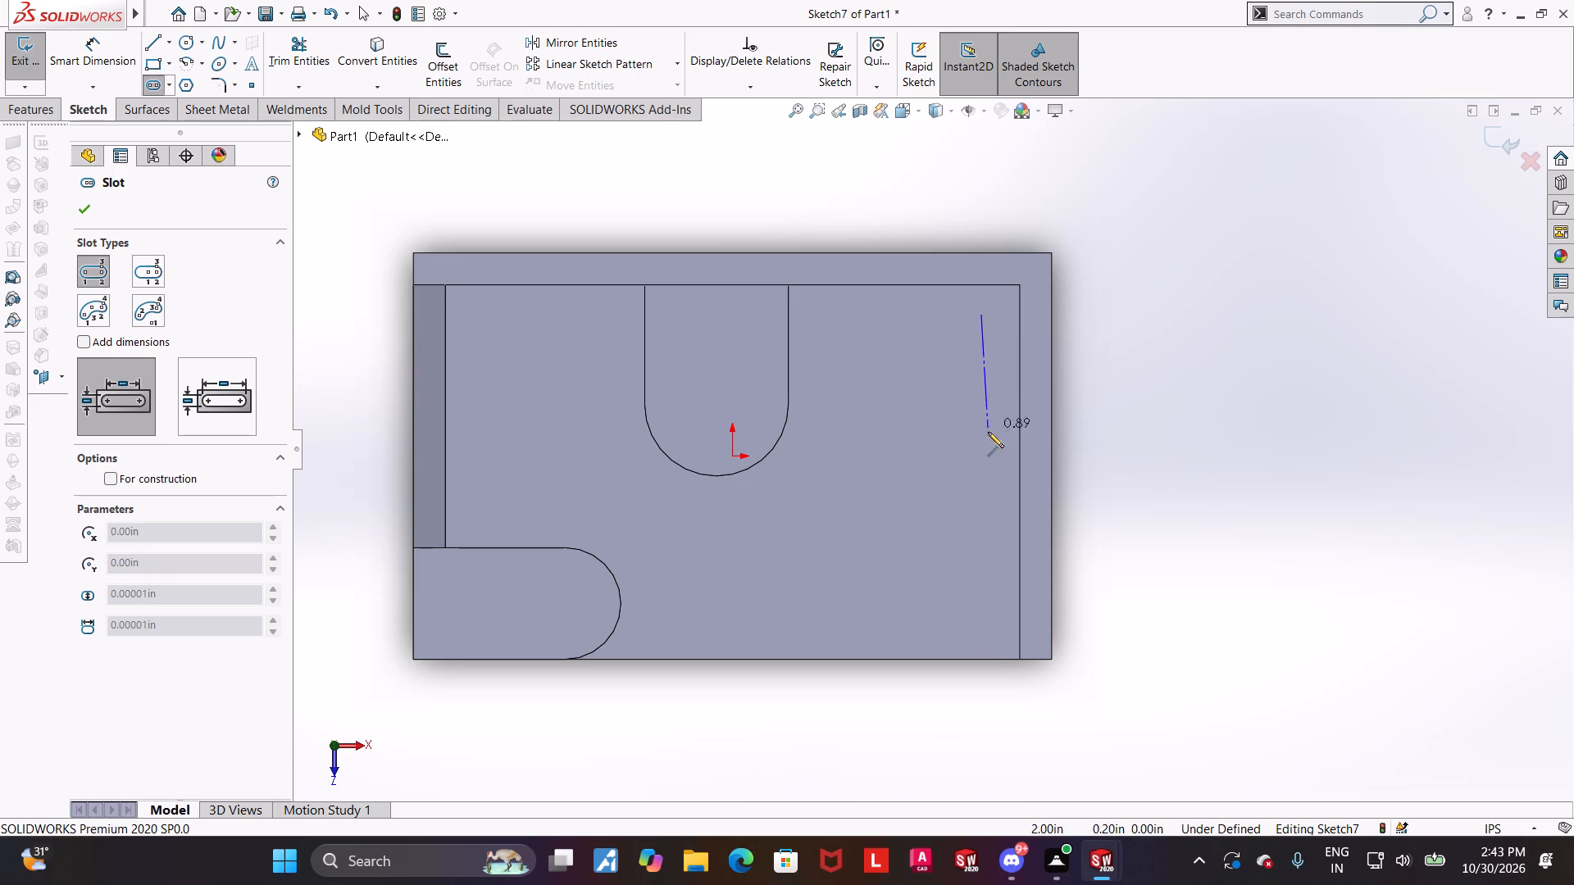
pyautogui.click(980, 486)
pyautogui.click(1026, 498)
pyautogui.press('Escape')
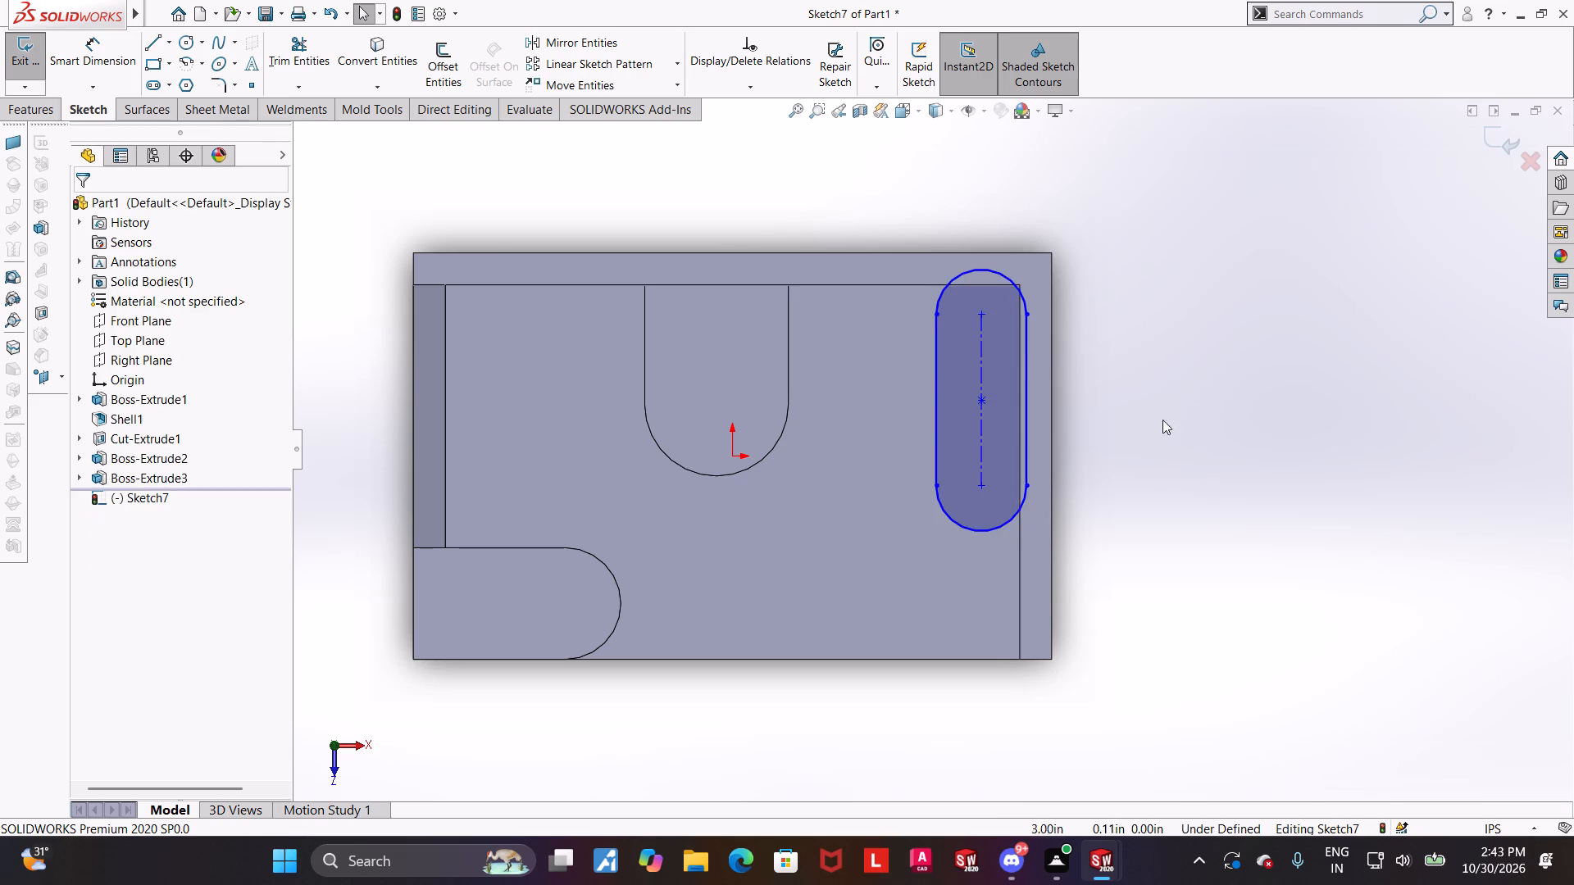
pyautogui.scroll(1, 1199, 408)
pyautogui.scroll(-1, 1190, 396)
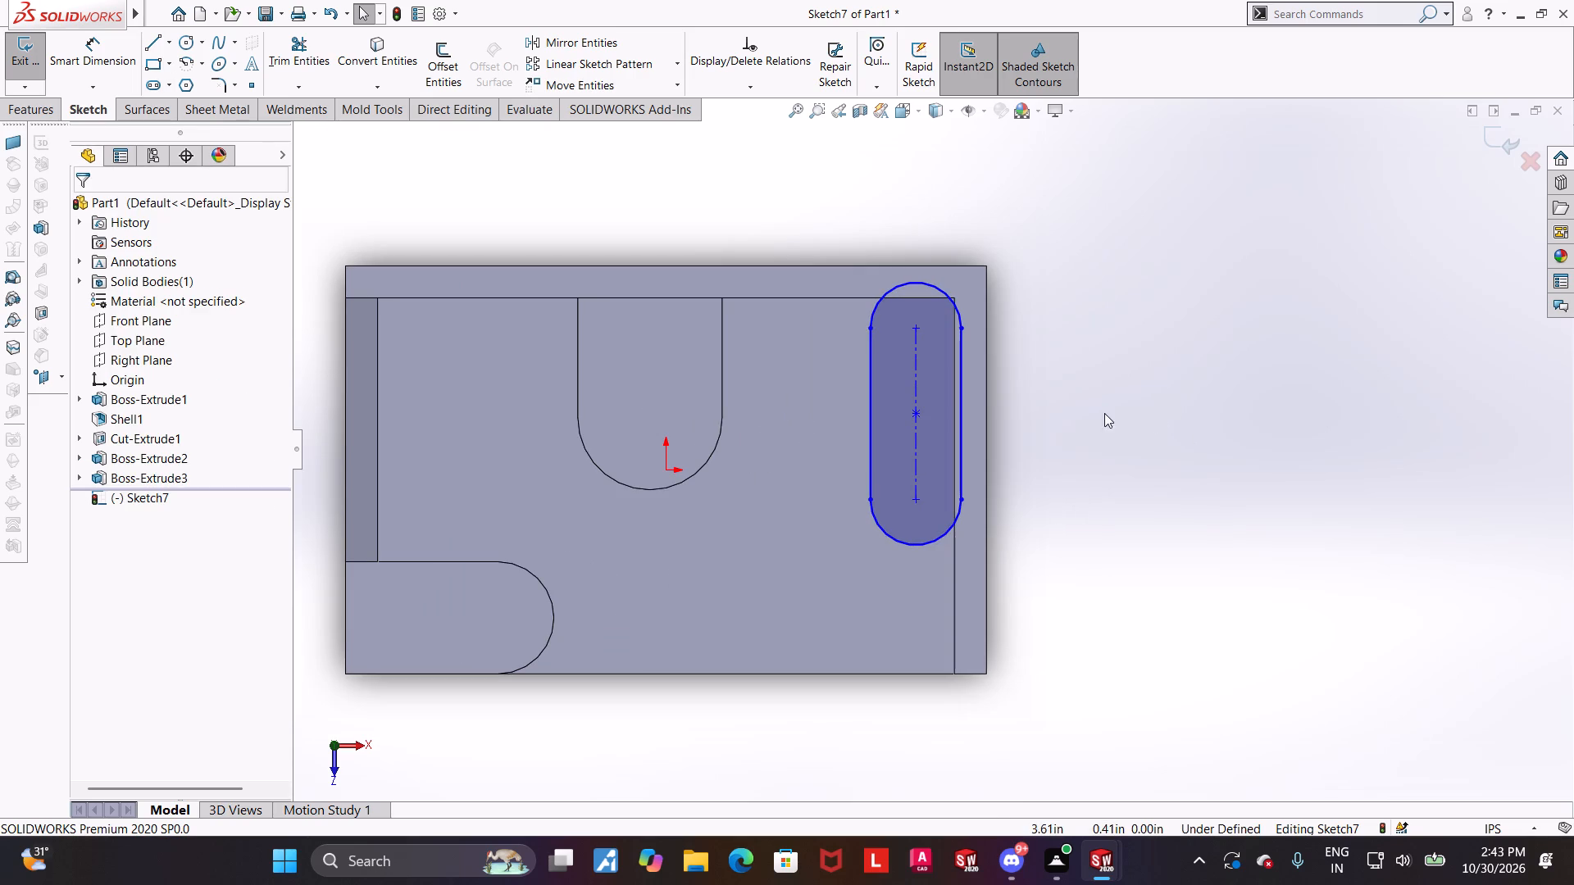
# Dimension the slot's front arc 2.25 in from the outer edge of the back wall.
pyautogui.moveTo(917, 330); pyautogui.dragTo(917, 341)
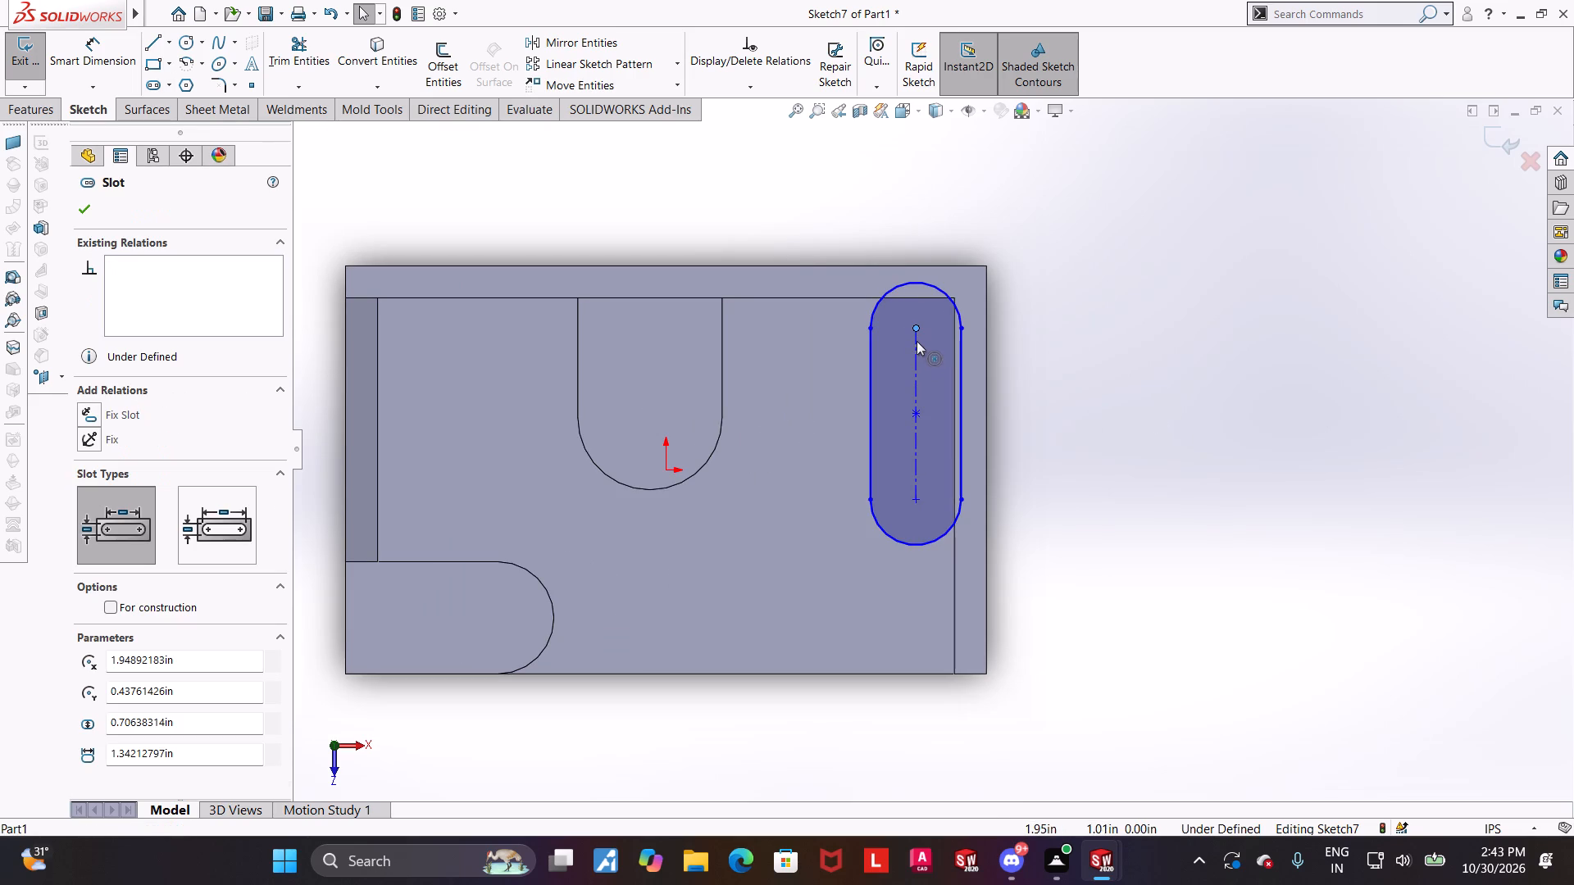
pyautogui.moveTo(917, 341); pyautogui.dragTo(917, 339)
pyautogui.click(1342, 624)
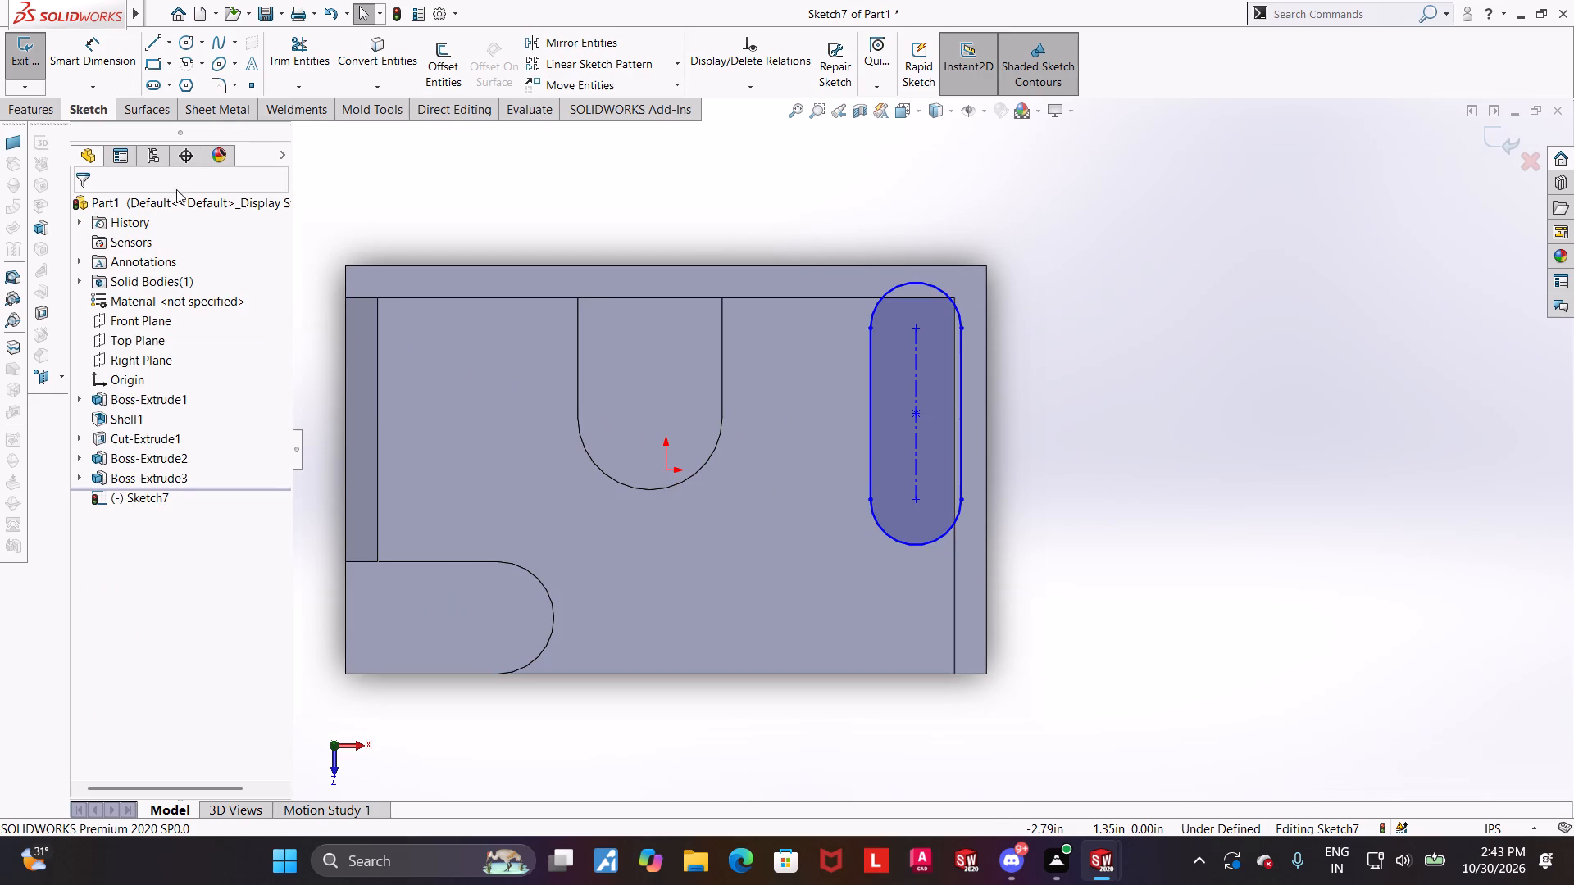
pyautogui.click(112, 48)
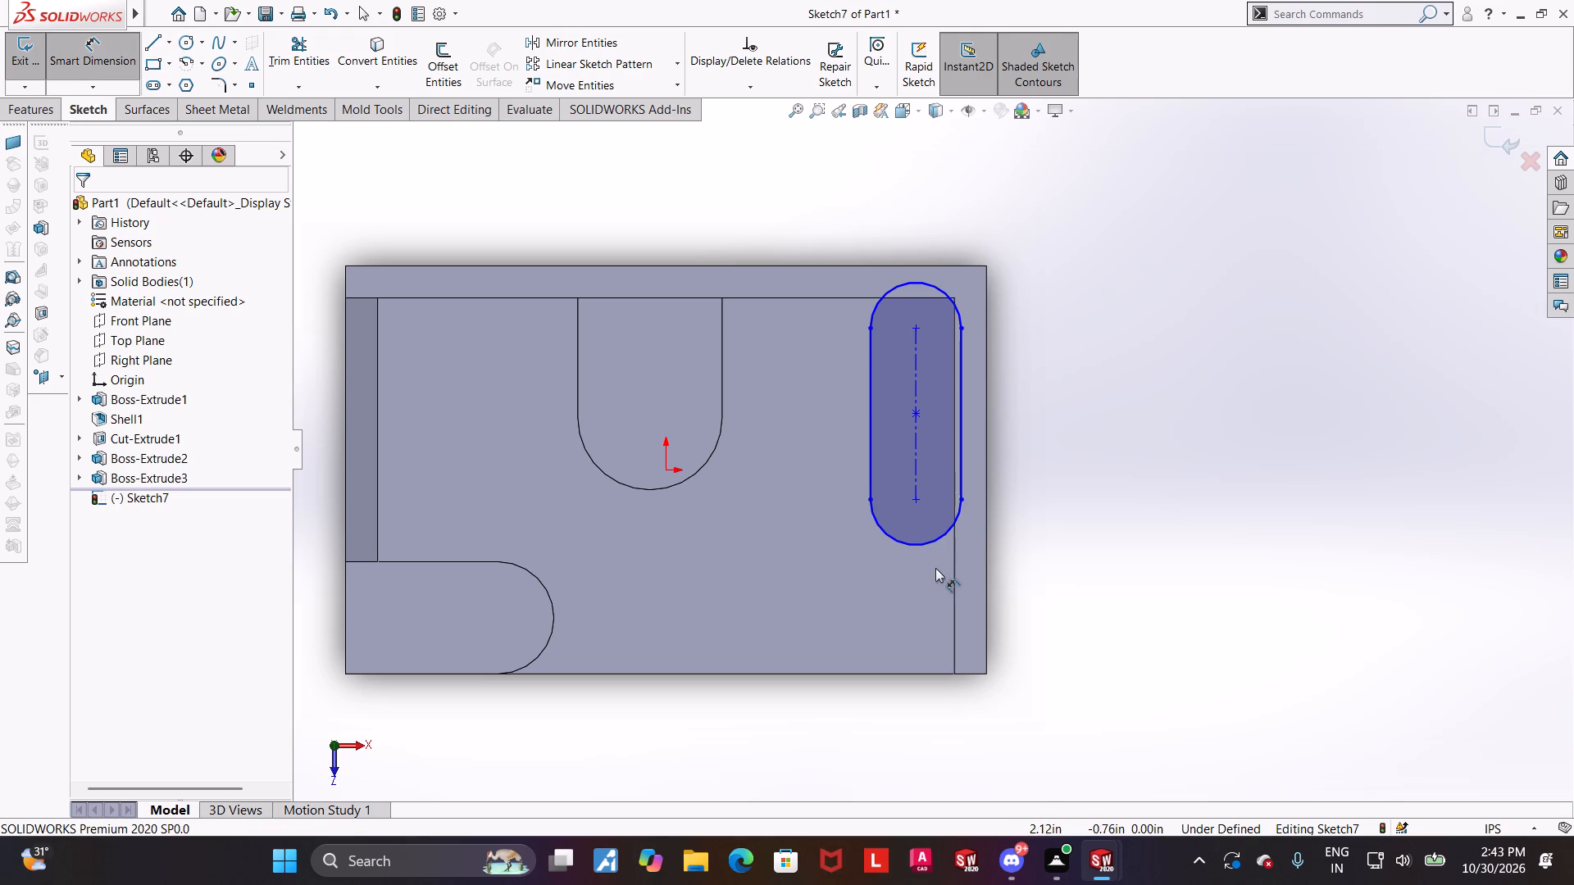
pyautogui.click(917, 545)
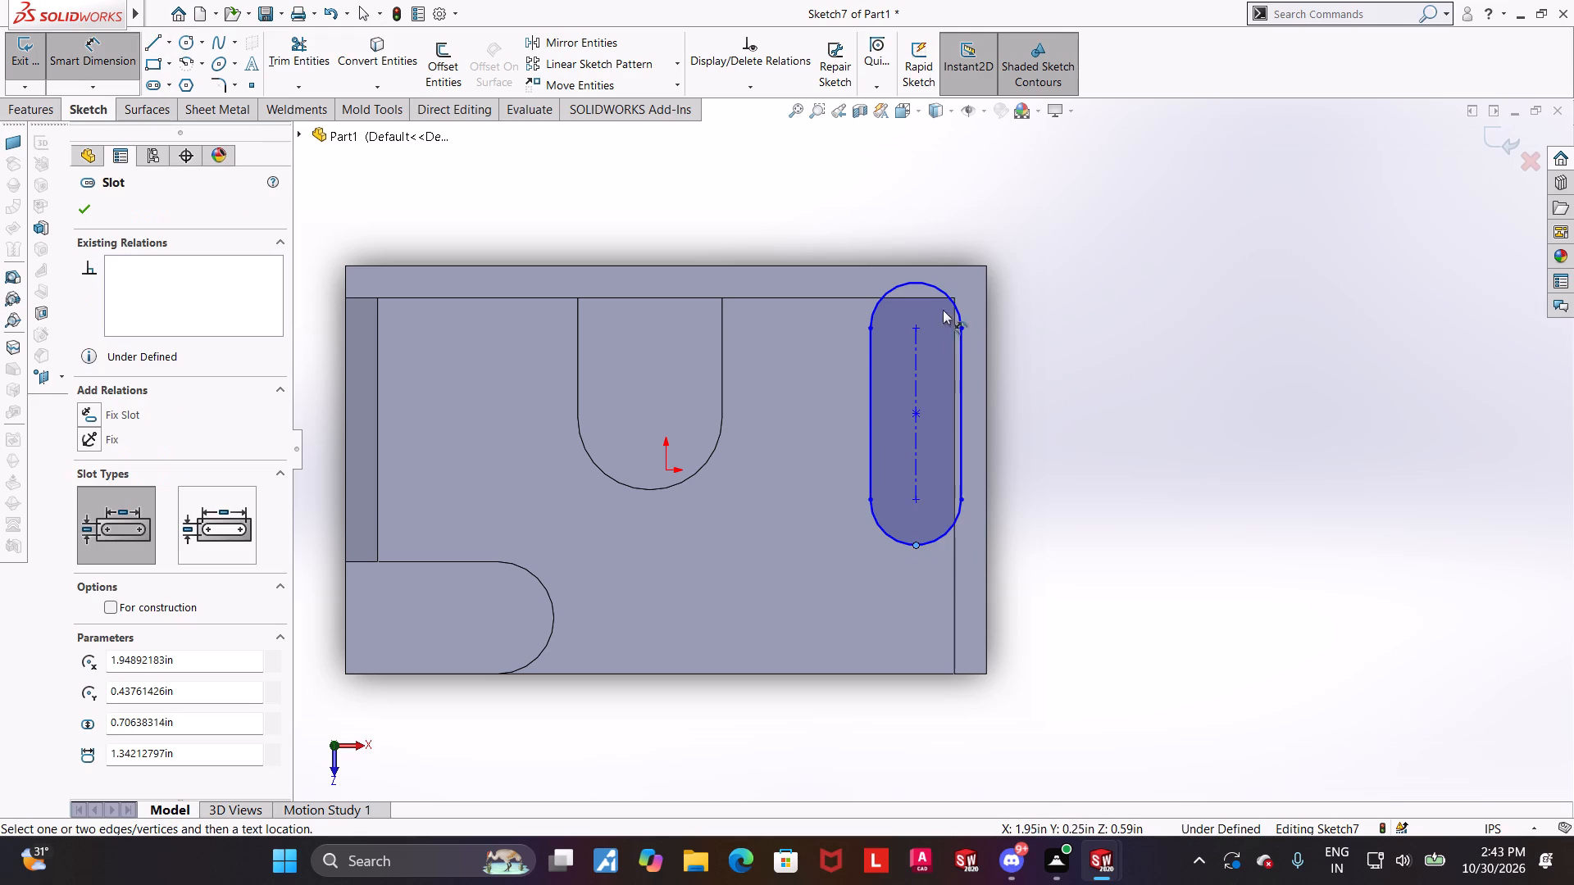
pyautogui.click(932, 265)
pyautogui.click(1265, 359)
pyautogui.write('2.25')
pyautogui.press('Return')
pyautogui.press('Escape')
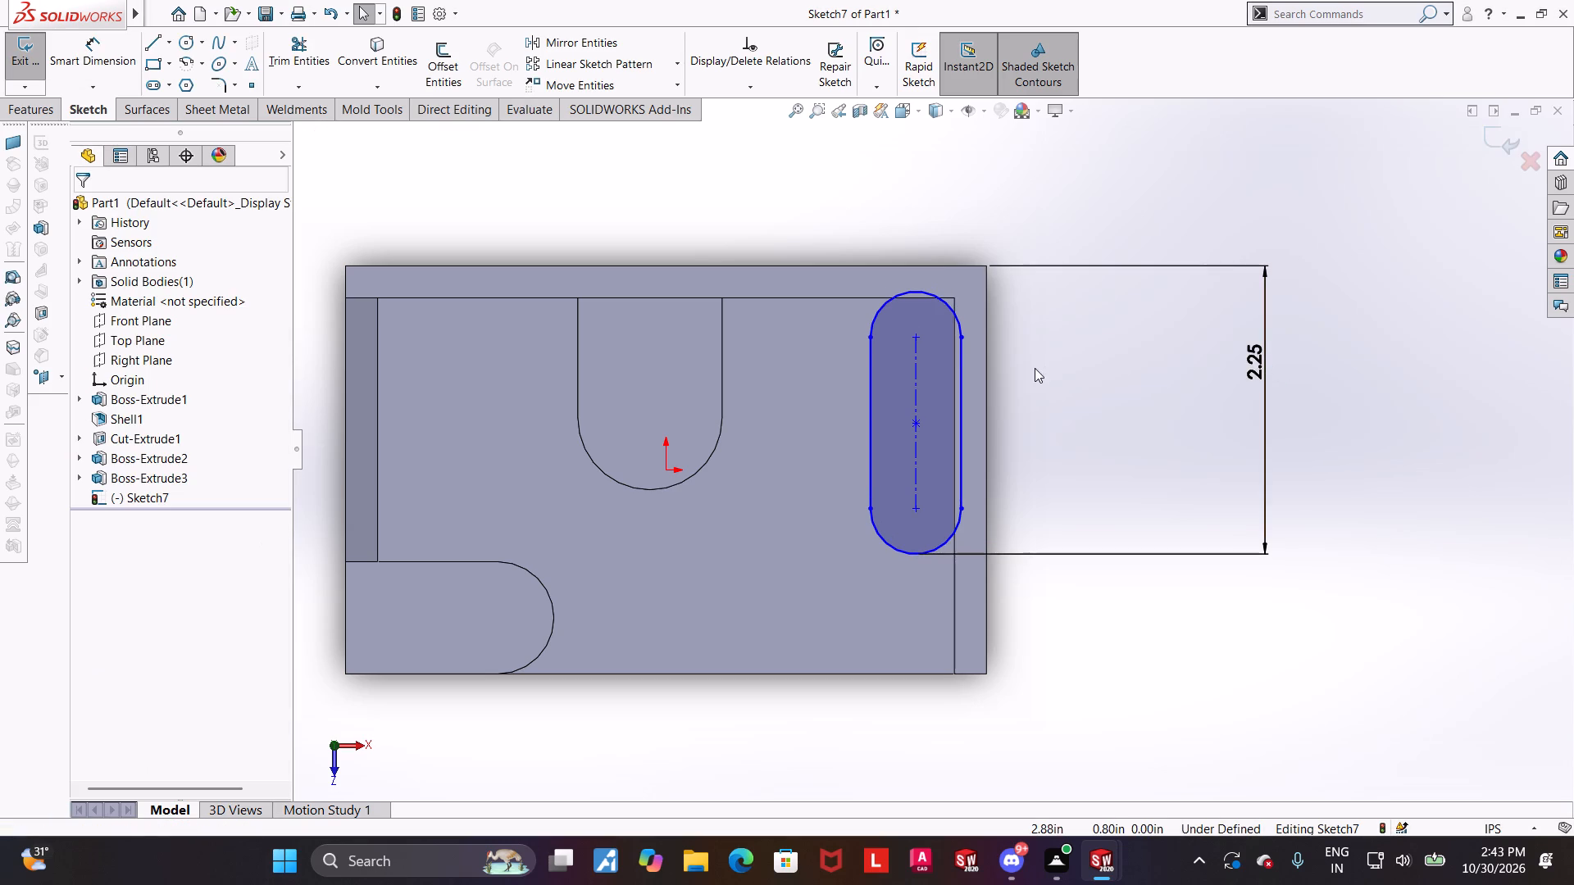
# Draw a line across the slot between the endpoints of its back arc.
pyautogui.scroll(-3, 1023, 320)
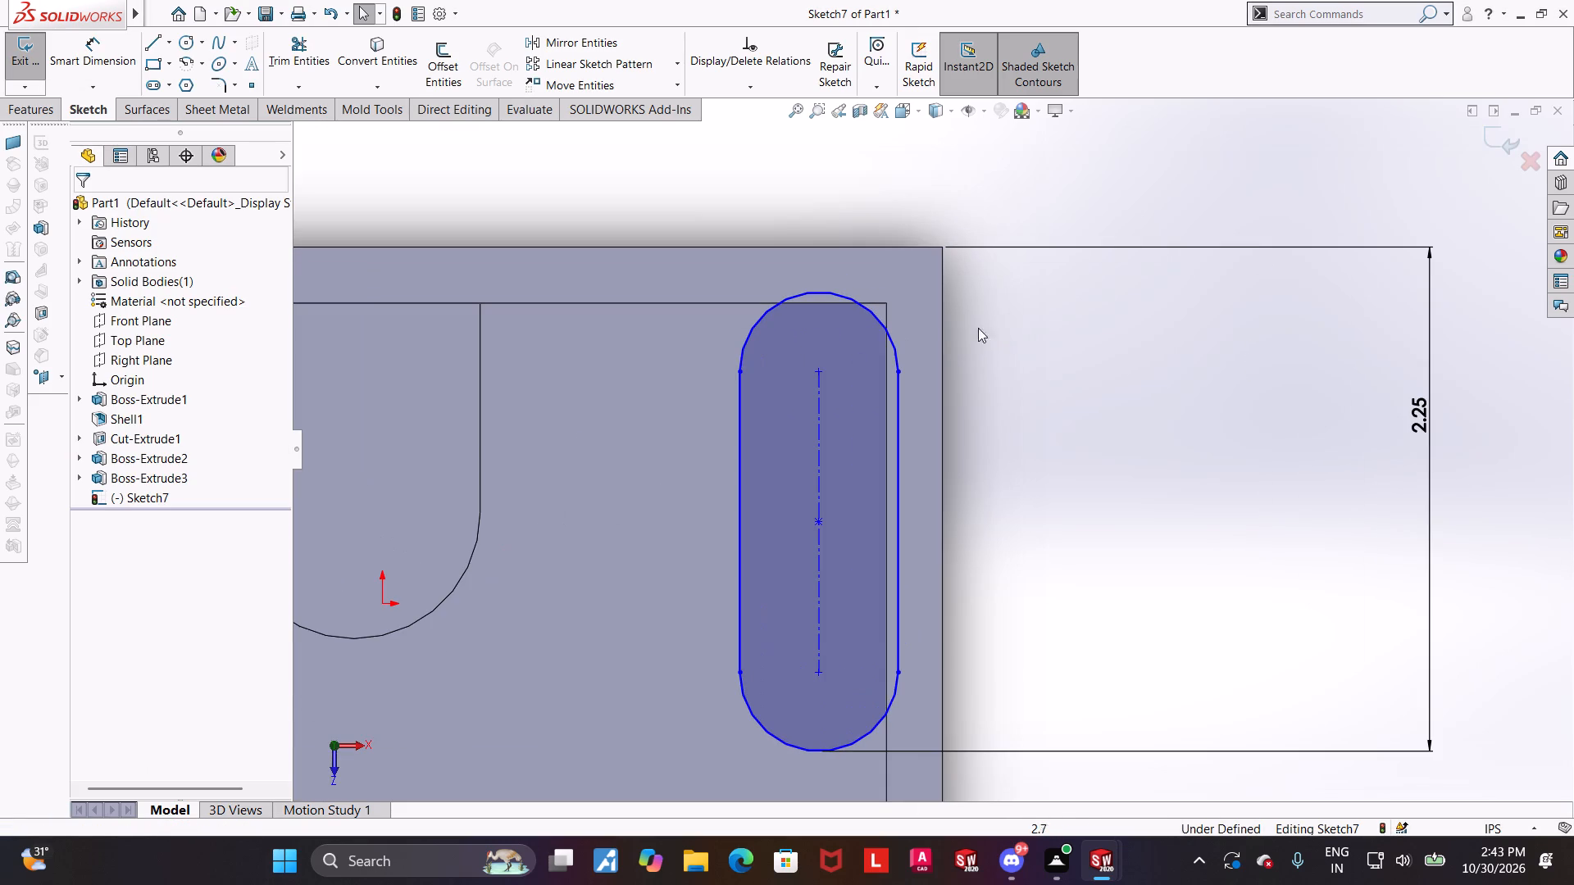
pyautogui.click(143, 42)
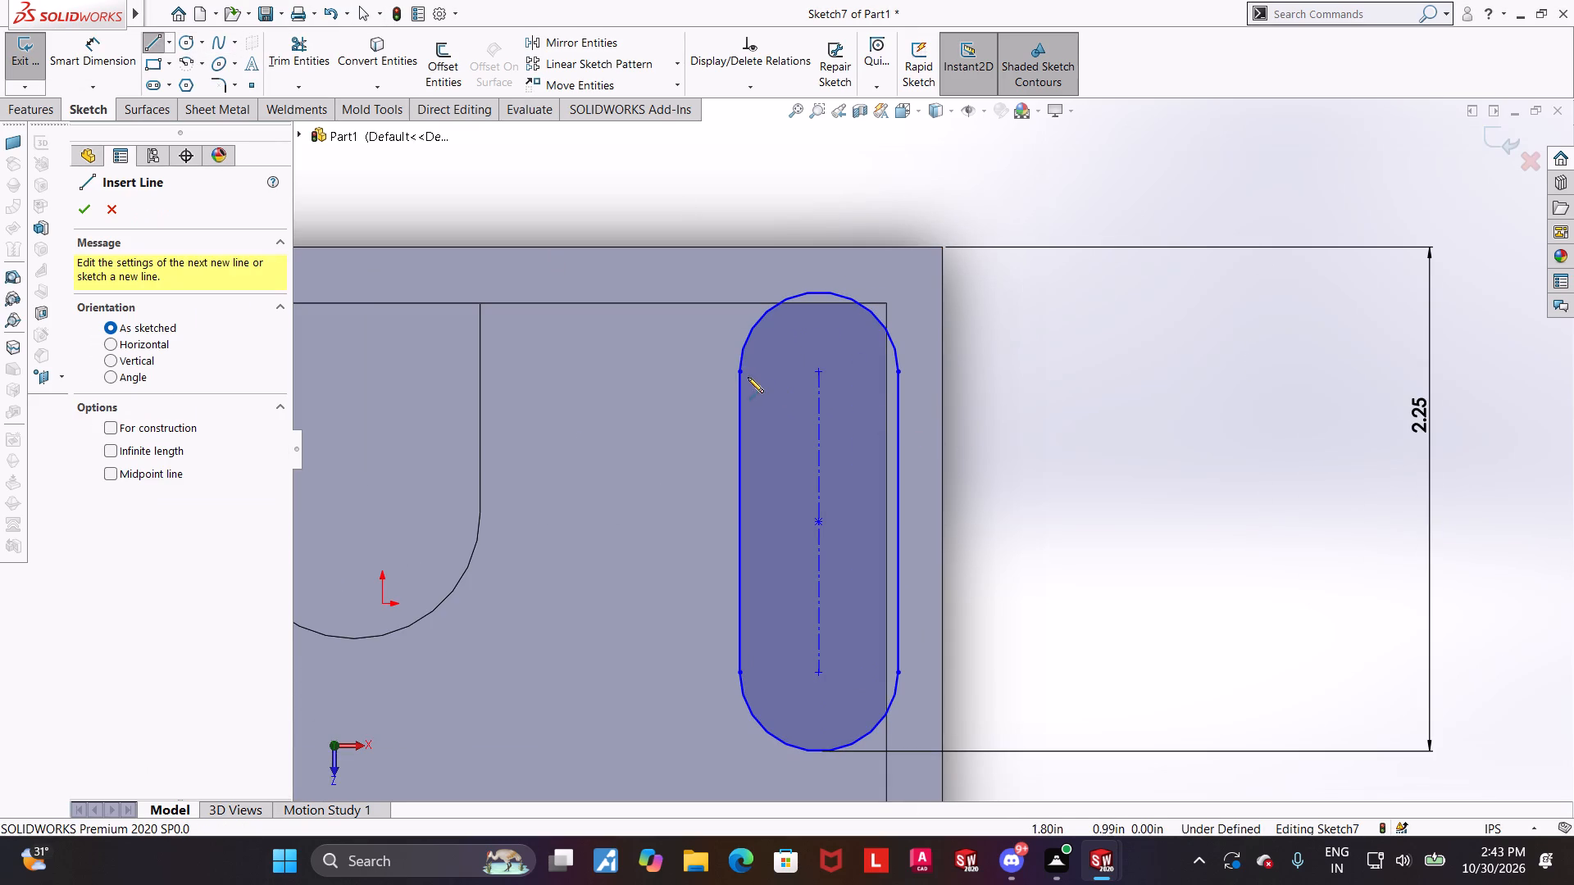
pyautogui.click(740, 369)
pyautogui.click(896, 373)
pyautogui.press('Escape')
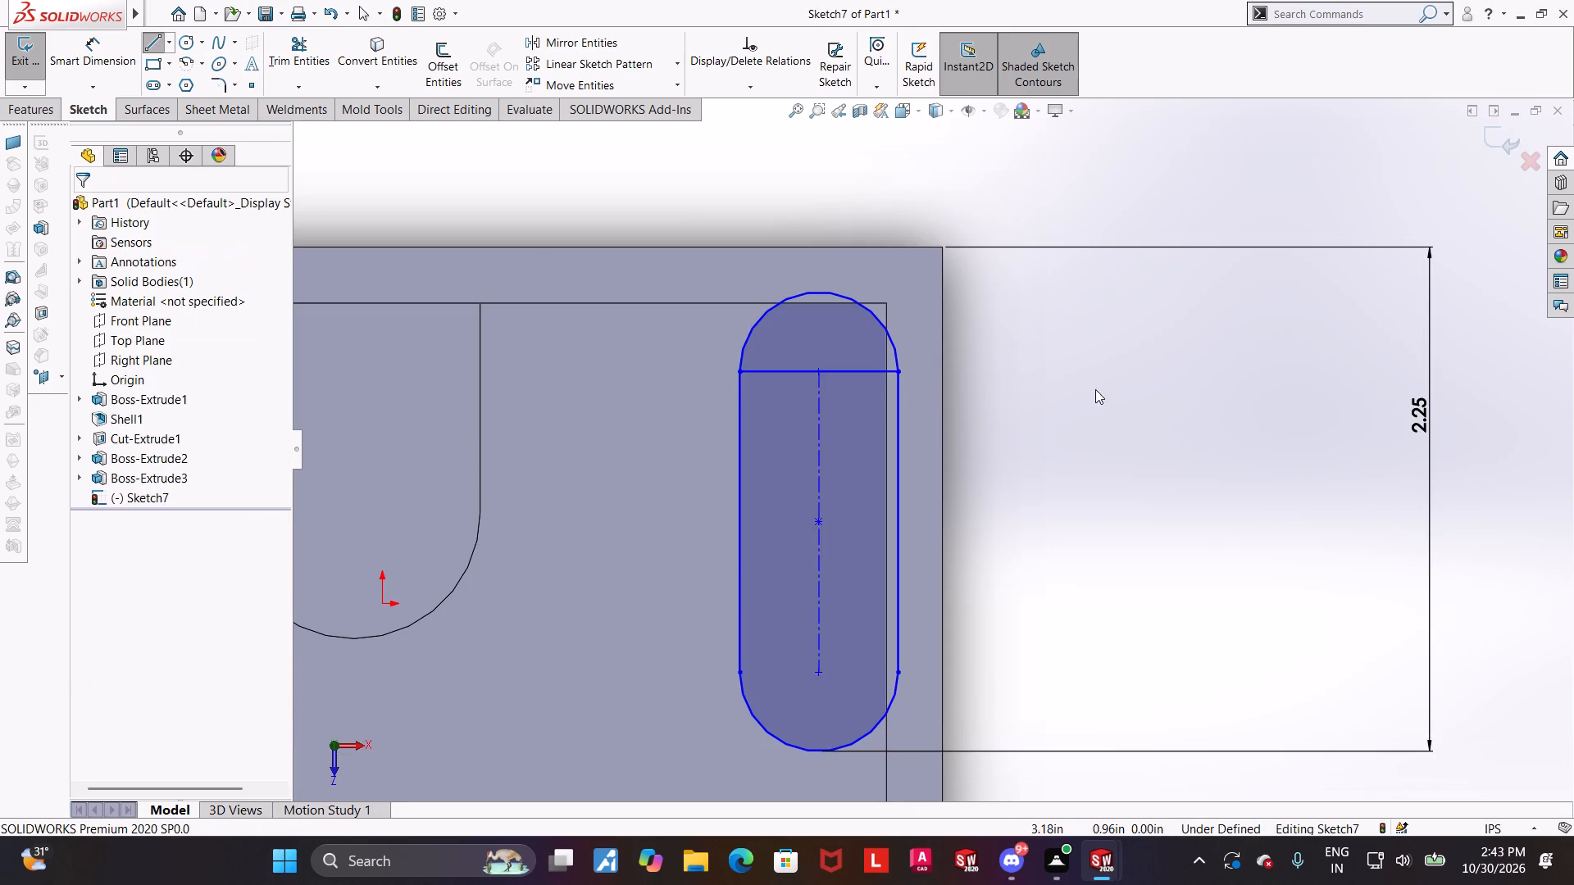
pyautogui.press('Escape')
# Stretch the slot's back end until the cross line reaches the back wall's inner edge, making the slot about 0.94 in wide.
pyautogui.moveTo(858, 303); pyautogui.dragTo(861, 206)
pyautogui.click(1017, 372)
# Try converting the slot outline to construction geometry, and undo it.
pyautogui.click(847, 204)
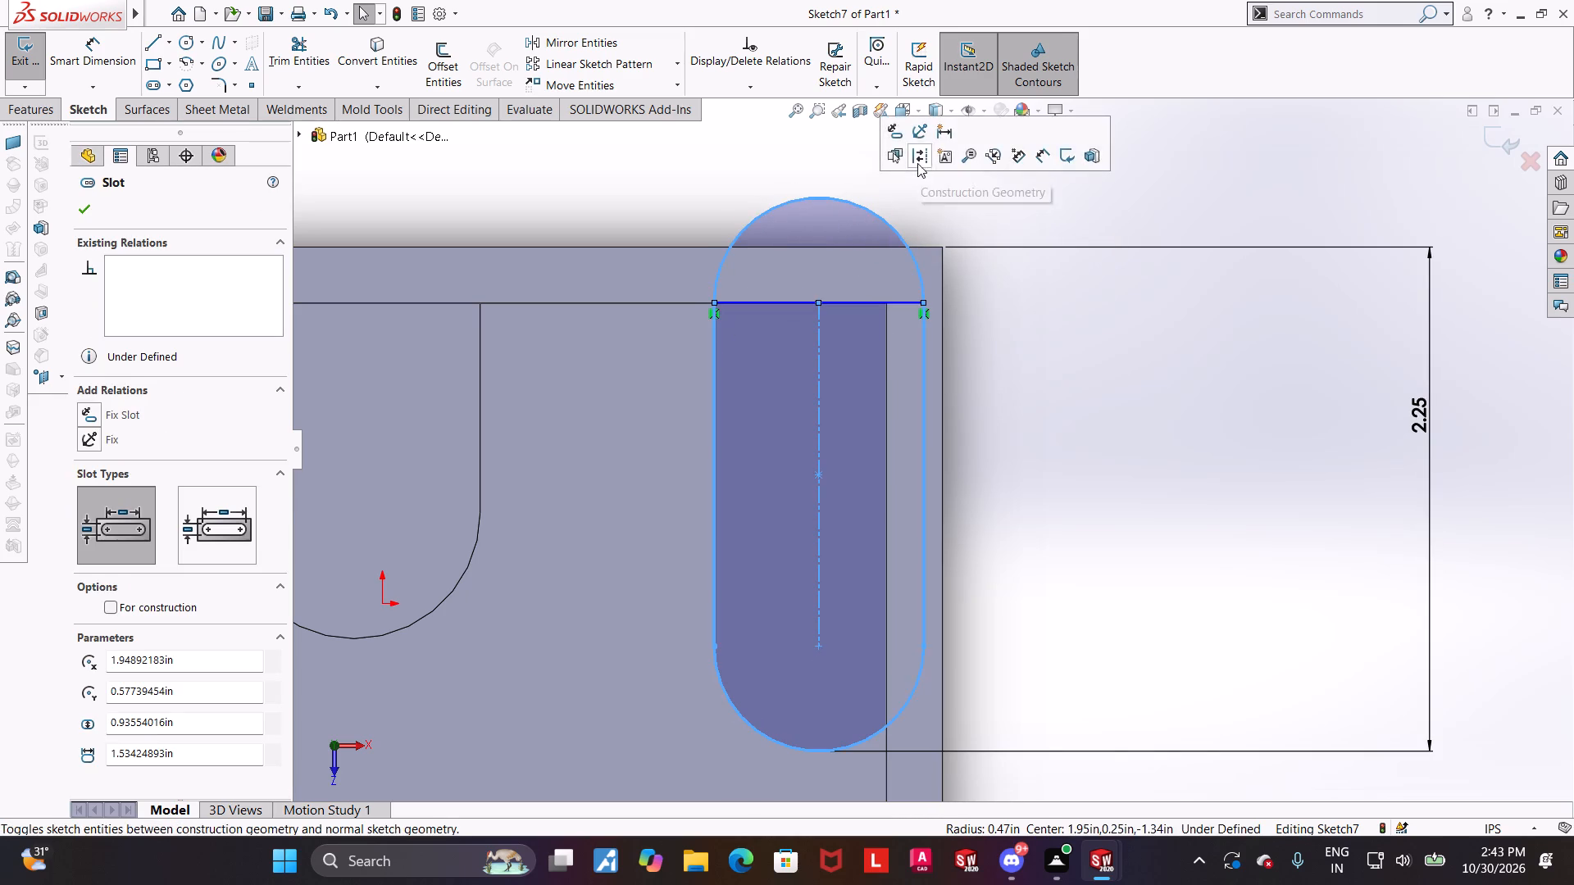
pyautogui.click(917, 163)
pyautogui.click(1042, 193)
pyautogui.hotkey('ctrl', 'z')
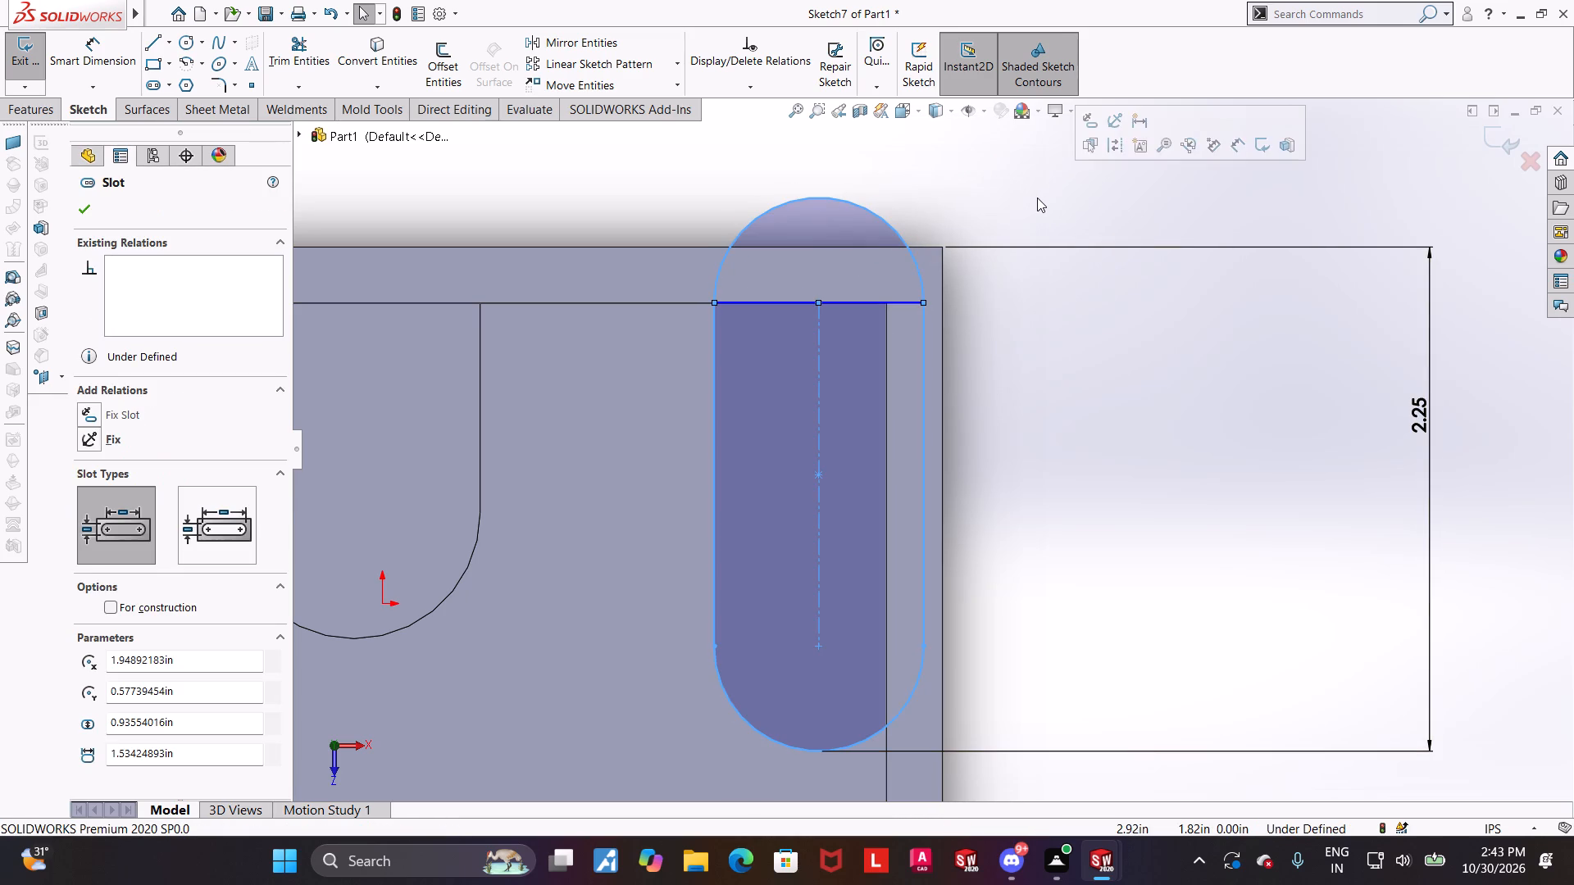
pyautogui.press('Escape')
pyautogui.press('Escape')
# Trim away the slot's back arc beyond the cross line, accepting the loss of the slot entity.
pyautogui.scroll(2, 1003, 243)
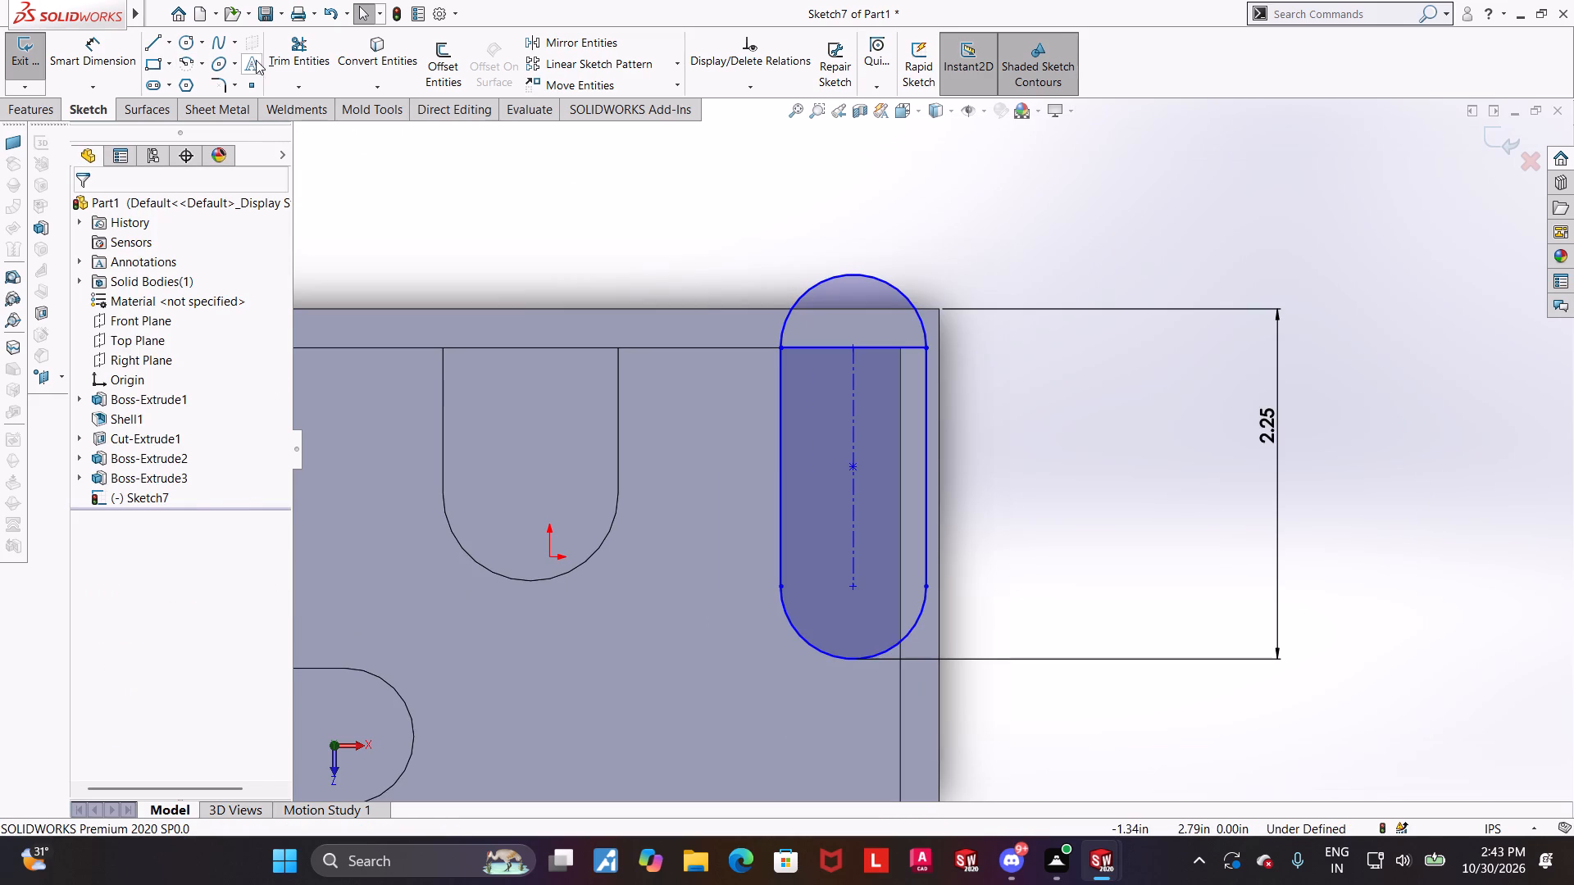
pyautogui.click(286, 57)
pyautogui.moveTo(835, 297); pyautogui.dragTo(823, 215)
pyautogui.click(840, 431)
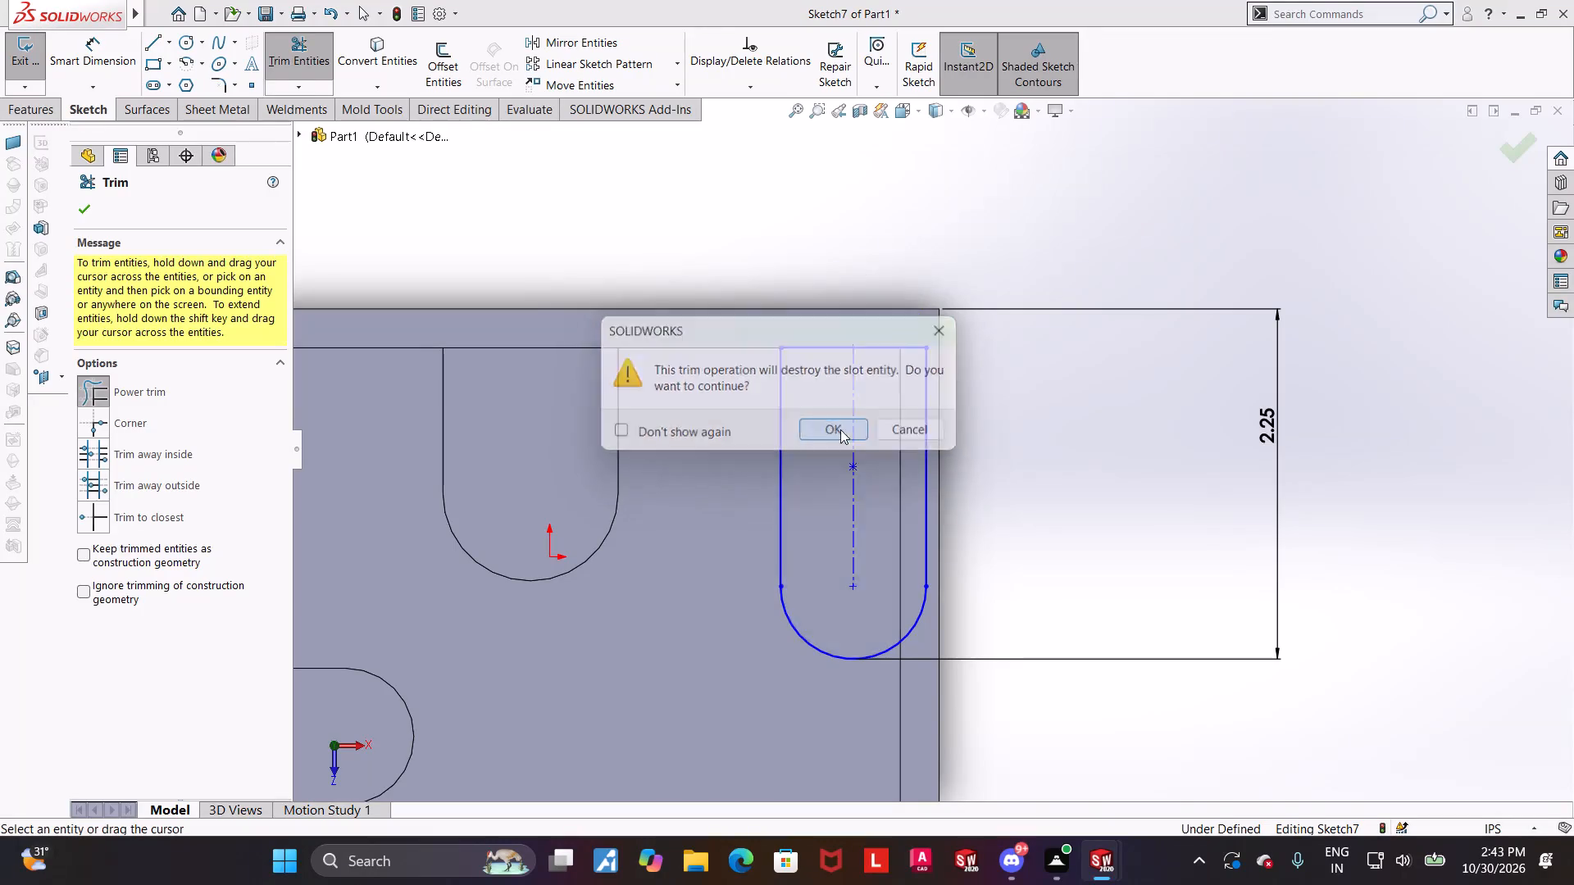
pyautogui.press('Escape')
pyautogui.click(934, 216)
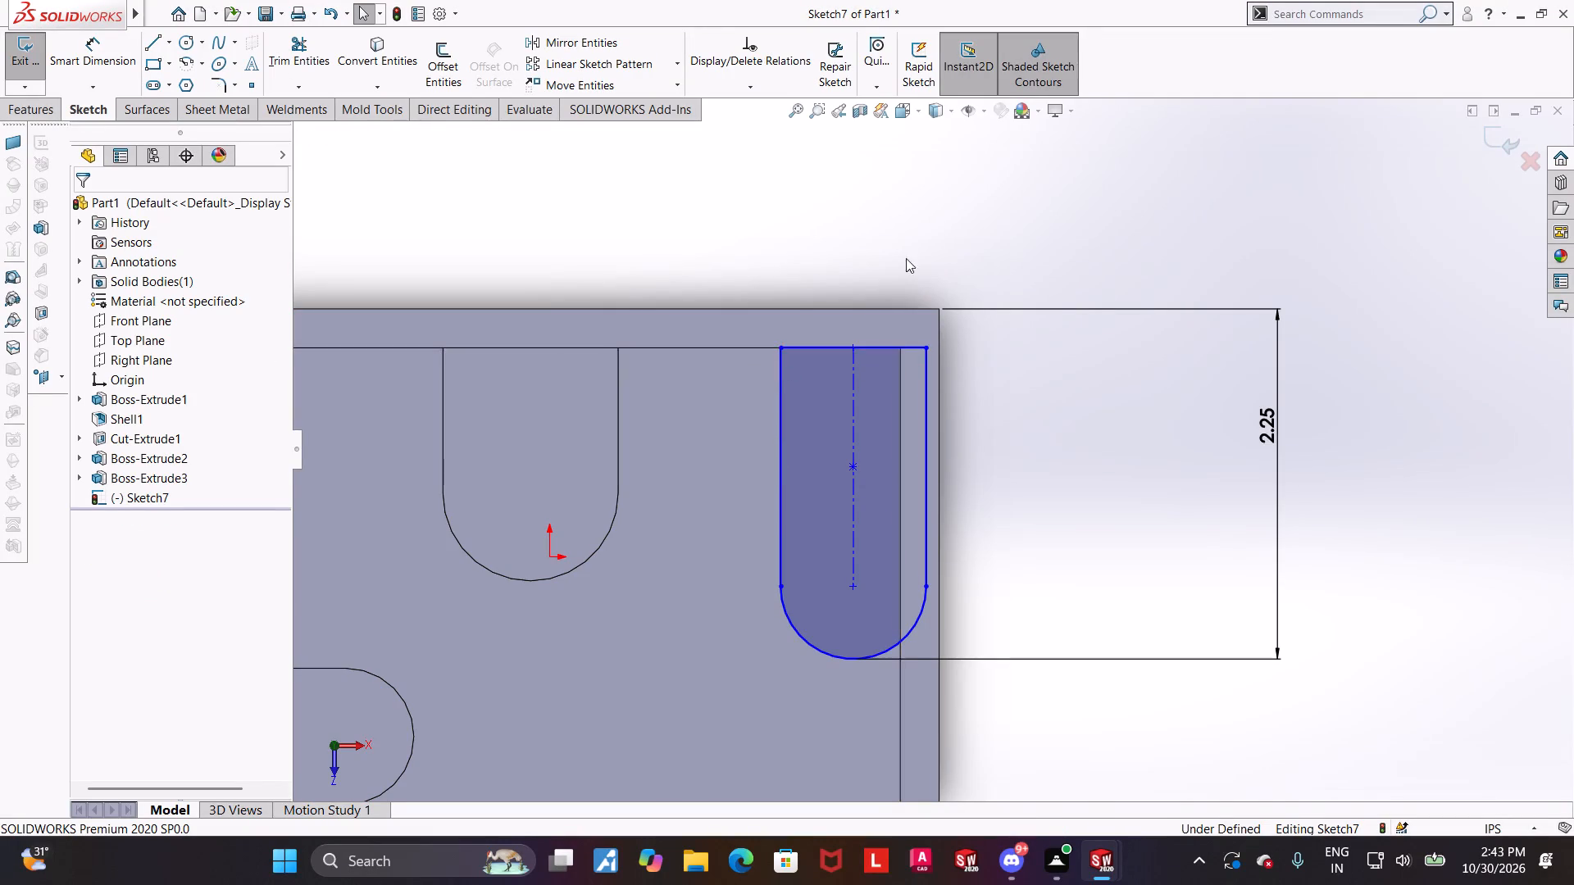
# Make the profile's cross line collinear with the inner edge of the back wall.
pyautogui.click(814, 347)
pyautogui.keyDown('ctrl'); pyautogui.click(726, 347); pyautogui.keyUp('ctrl')
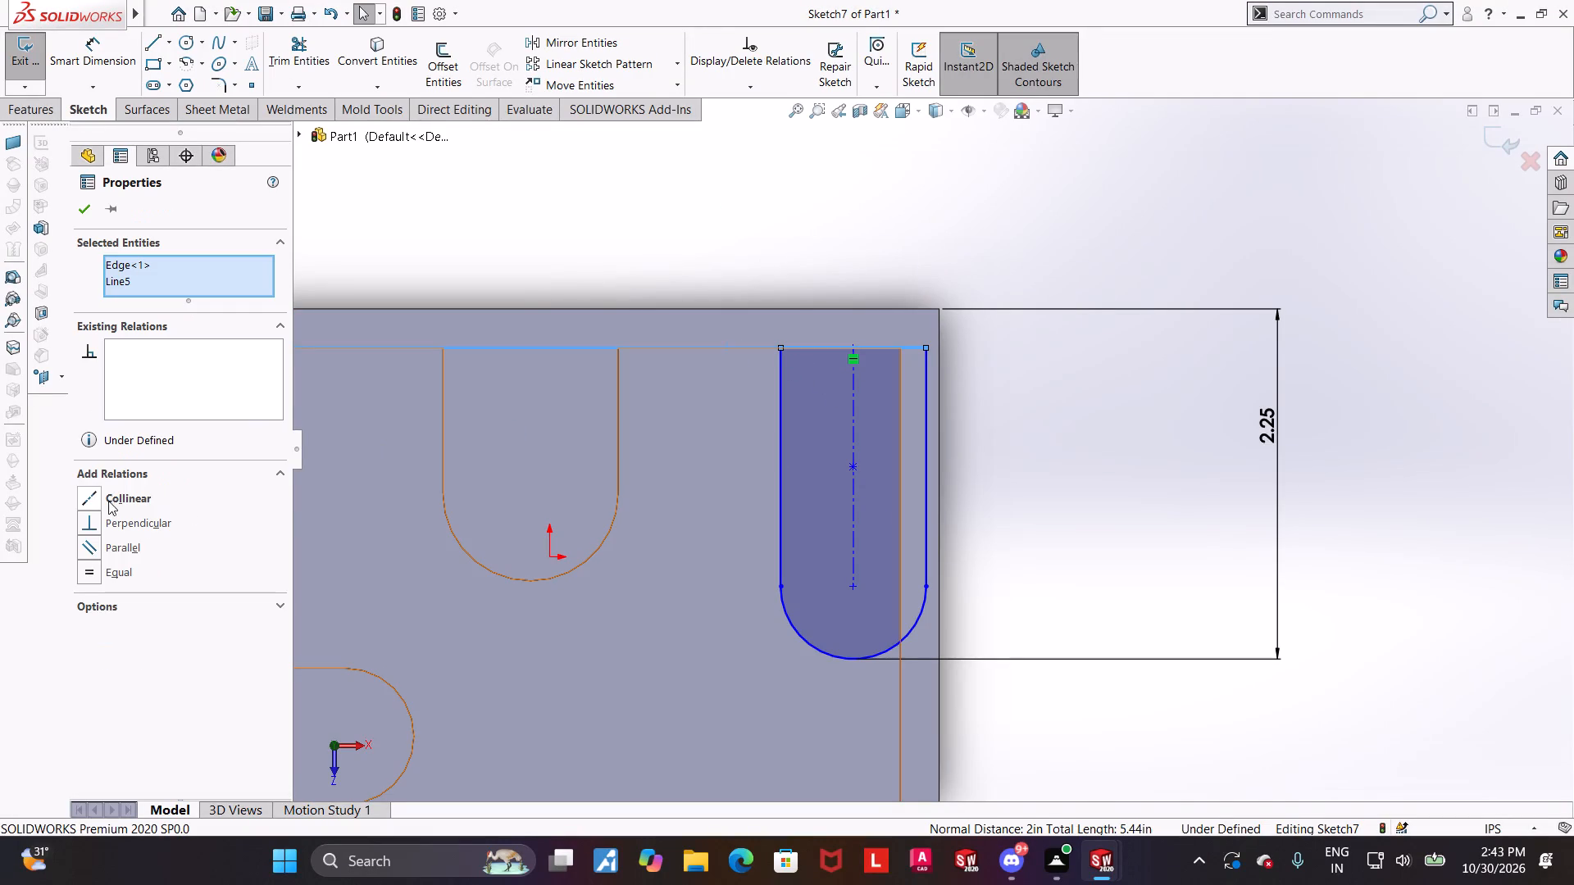
pyautogui.click(93, 501)
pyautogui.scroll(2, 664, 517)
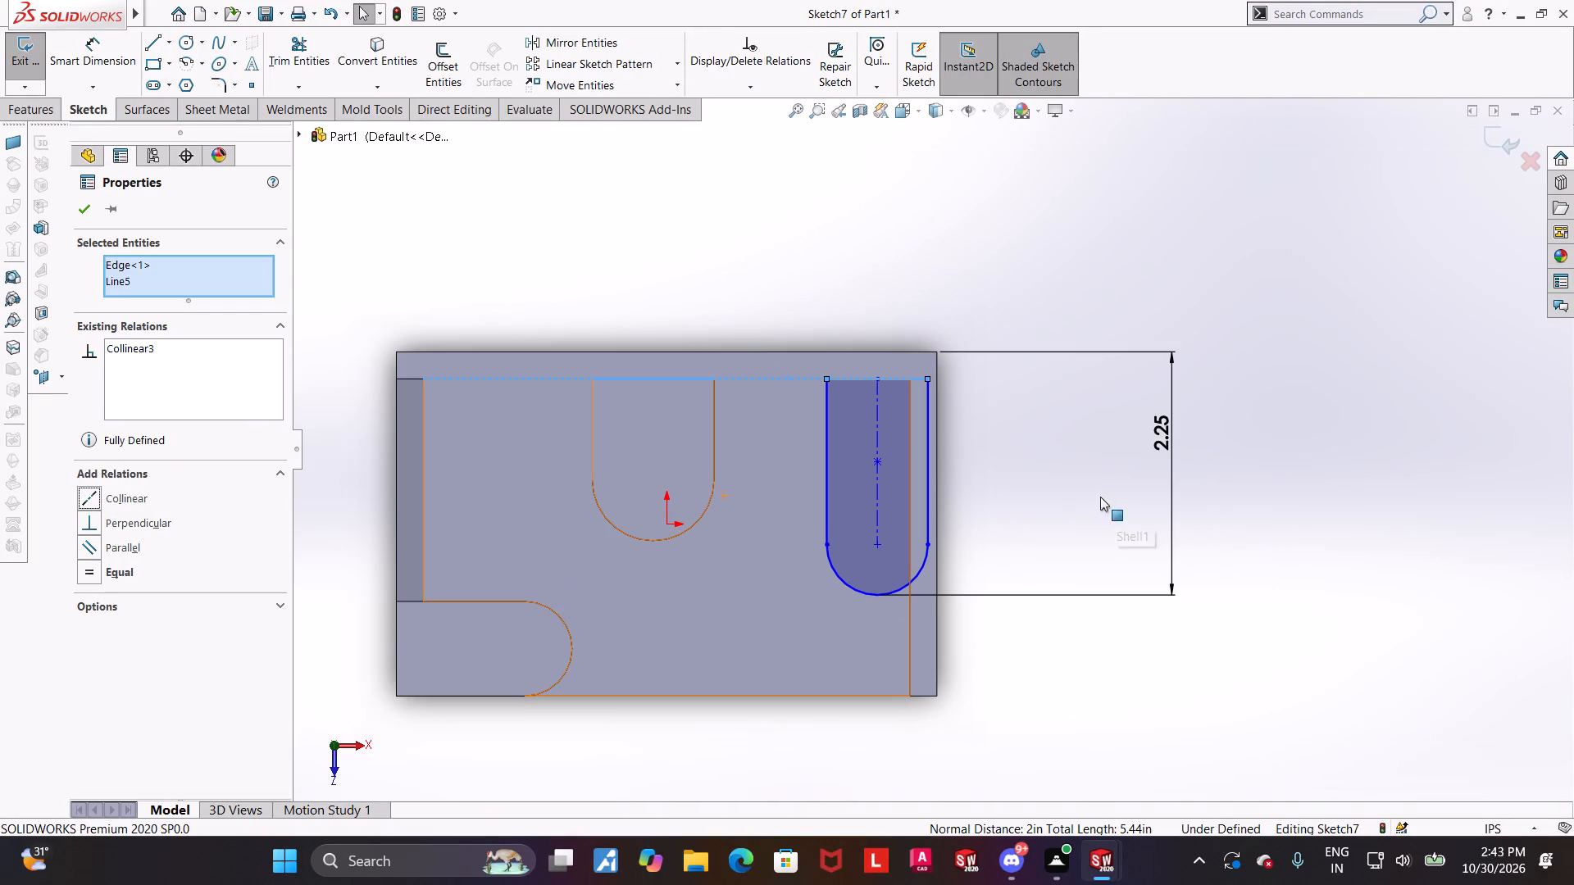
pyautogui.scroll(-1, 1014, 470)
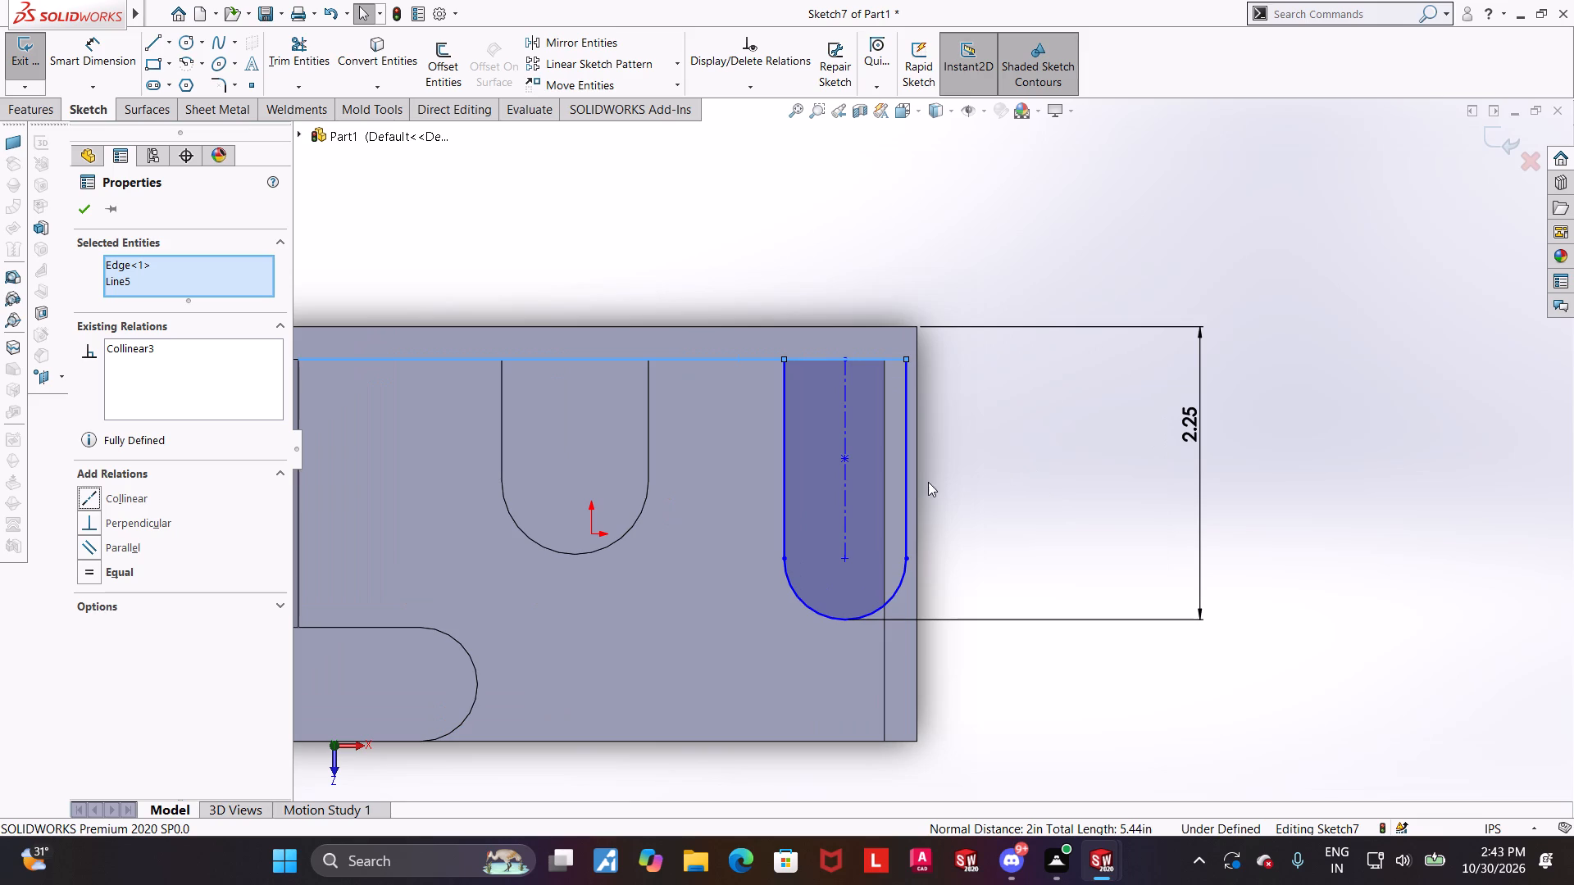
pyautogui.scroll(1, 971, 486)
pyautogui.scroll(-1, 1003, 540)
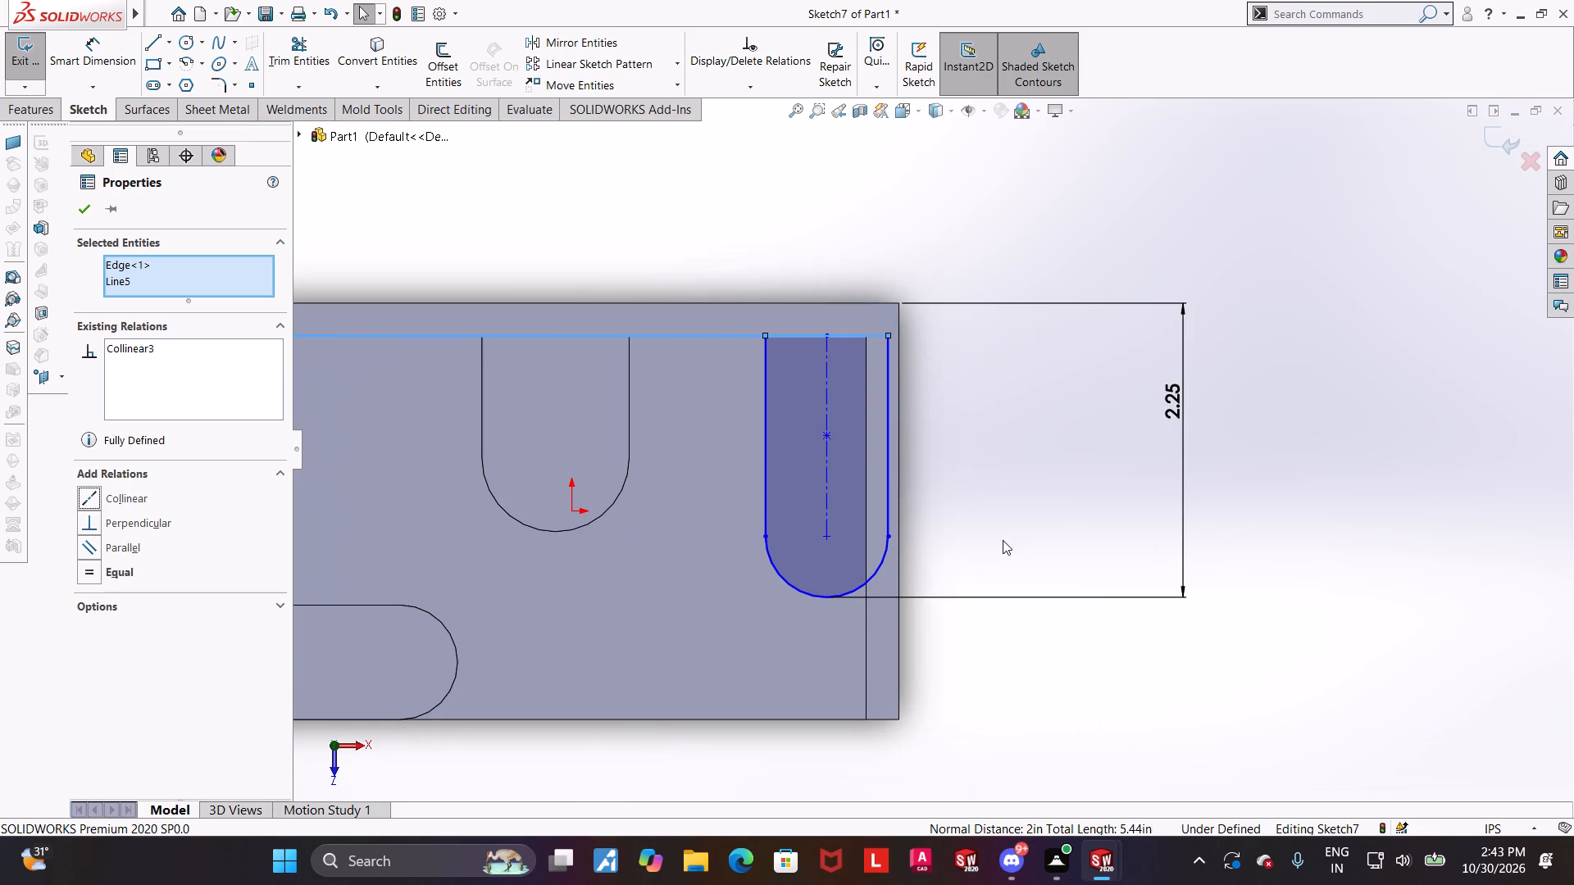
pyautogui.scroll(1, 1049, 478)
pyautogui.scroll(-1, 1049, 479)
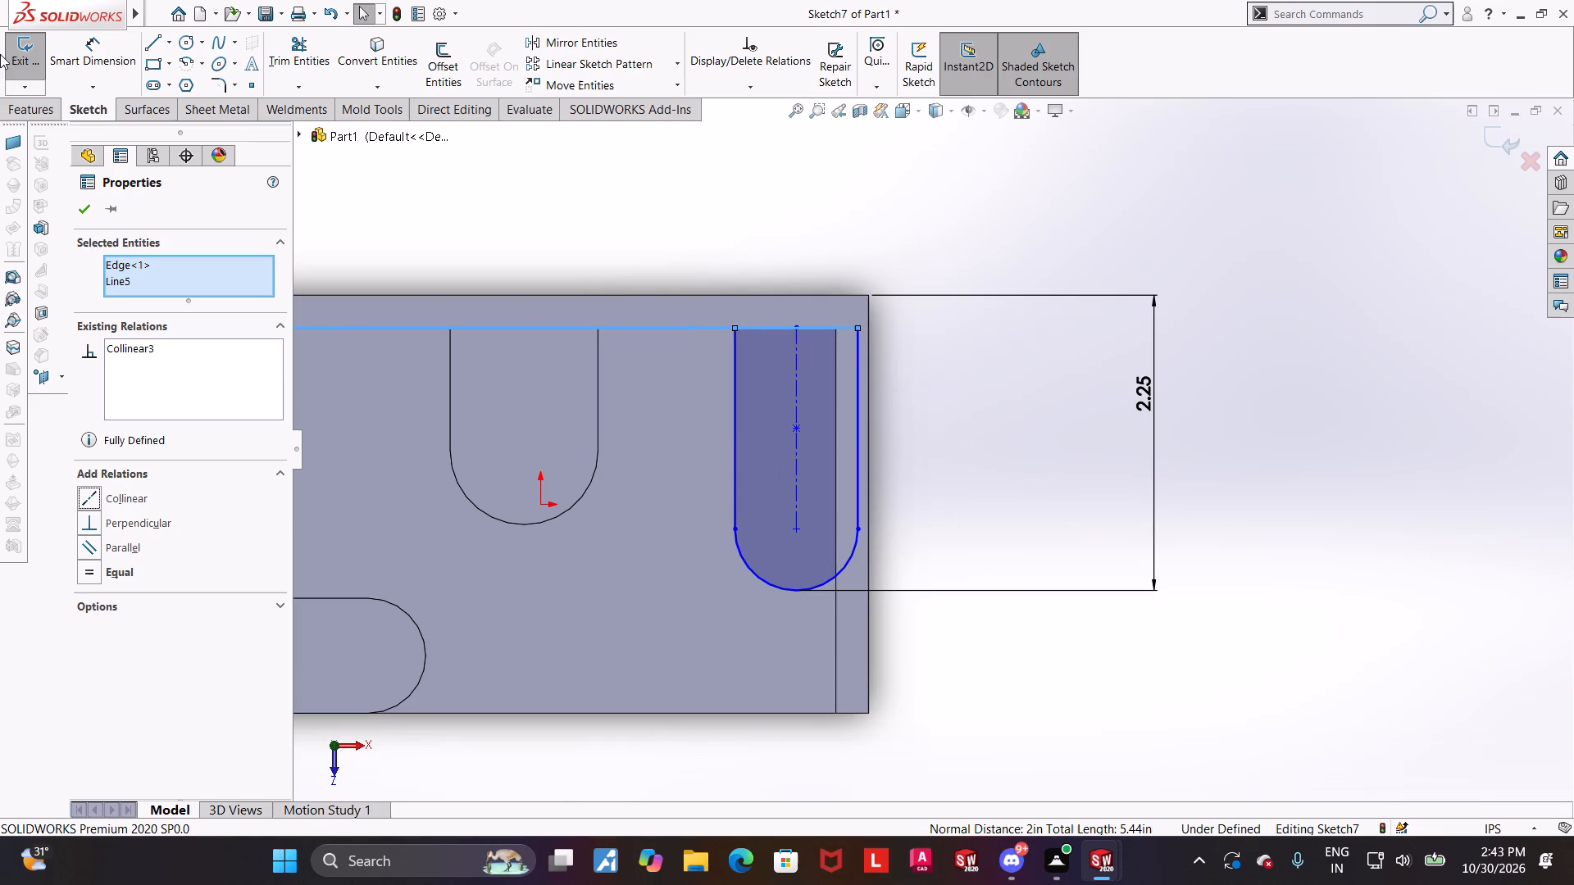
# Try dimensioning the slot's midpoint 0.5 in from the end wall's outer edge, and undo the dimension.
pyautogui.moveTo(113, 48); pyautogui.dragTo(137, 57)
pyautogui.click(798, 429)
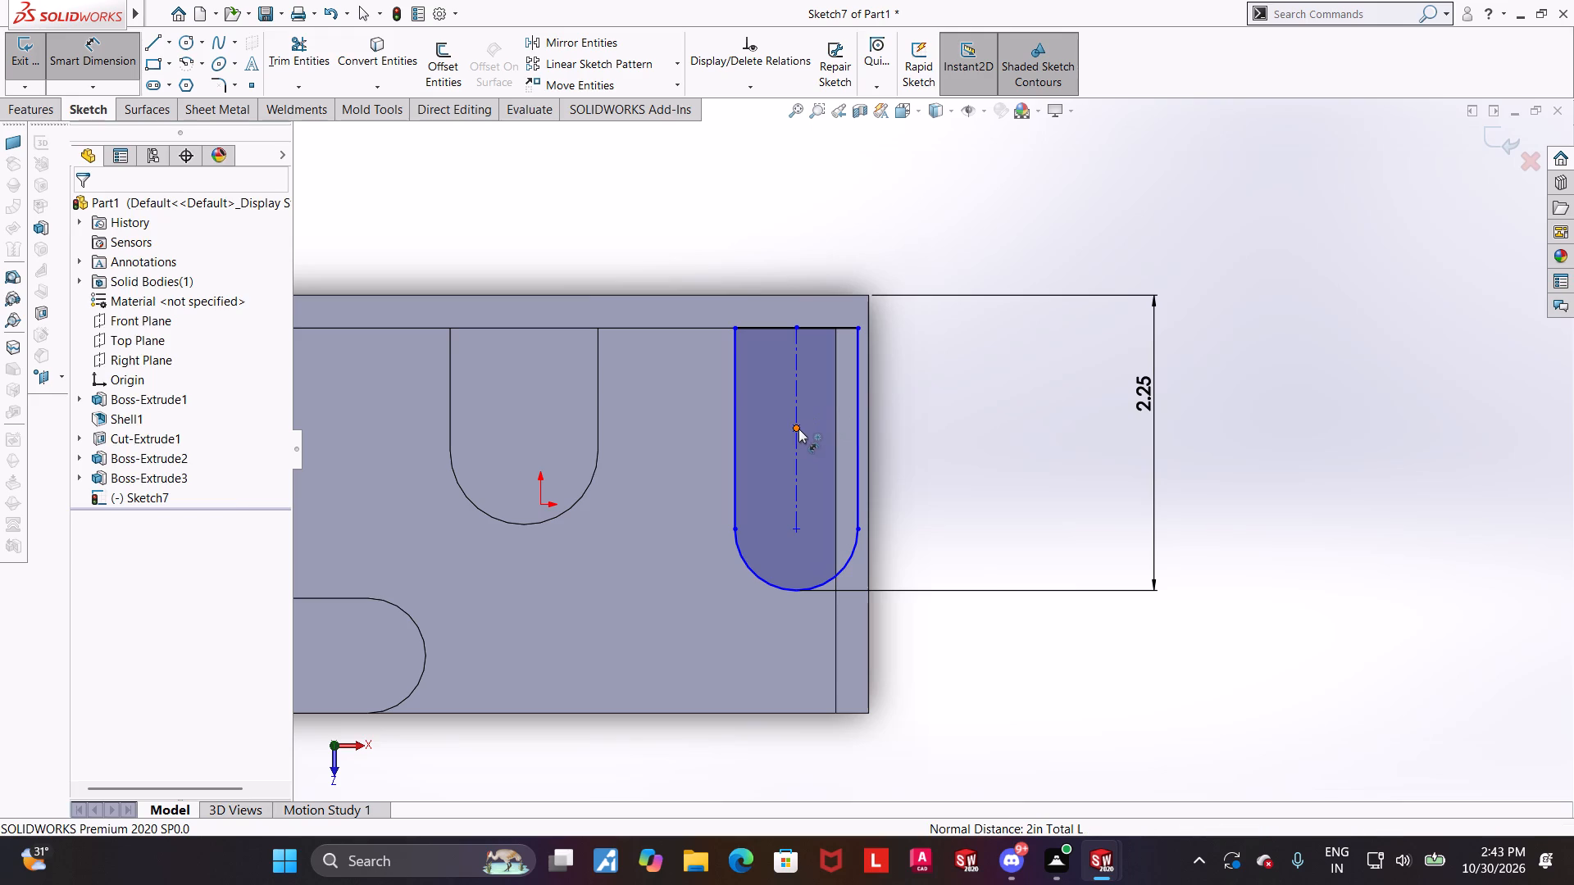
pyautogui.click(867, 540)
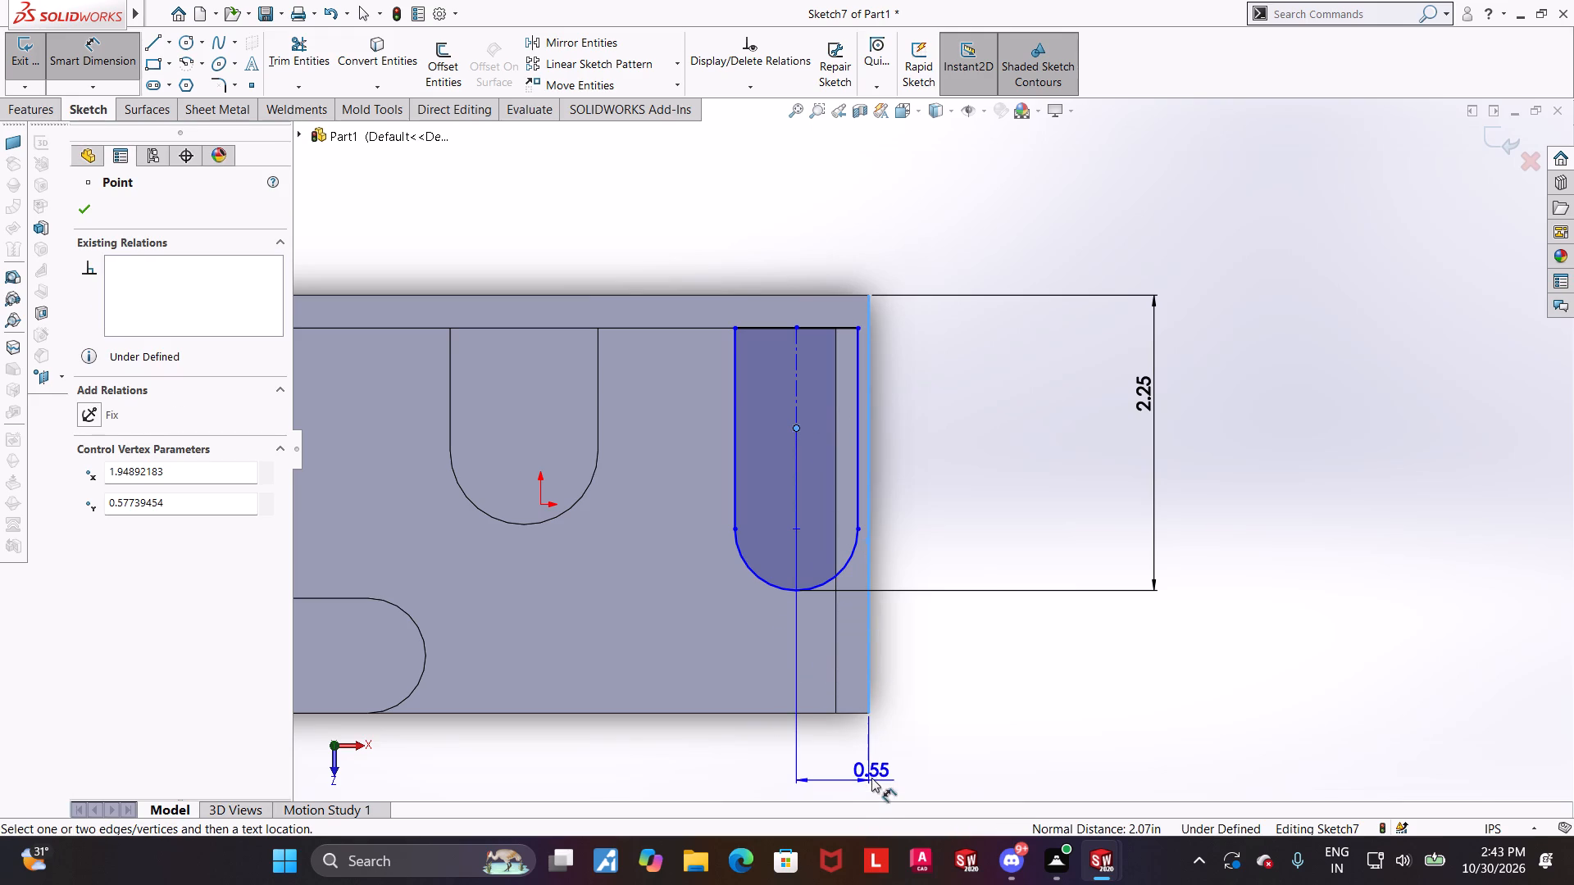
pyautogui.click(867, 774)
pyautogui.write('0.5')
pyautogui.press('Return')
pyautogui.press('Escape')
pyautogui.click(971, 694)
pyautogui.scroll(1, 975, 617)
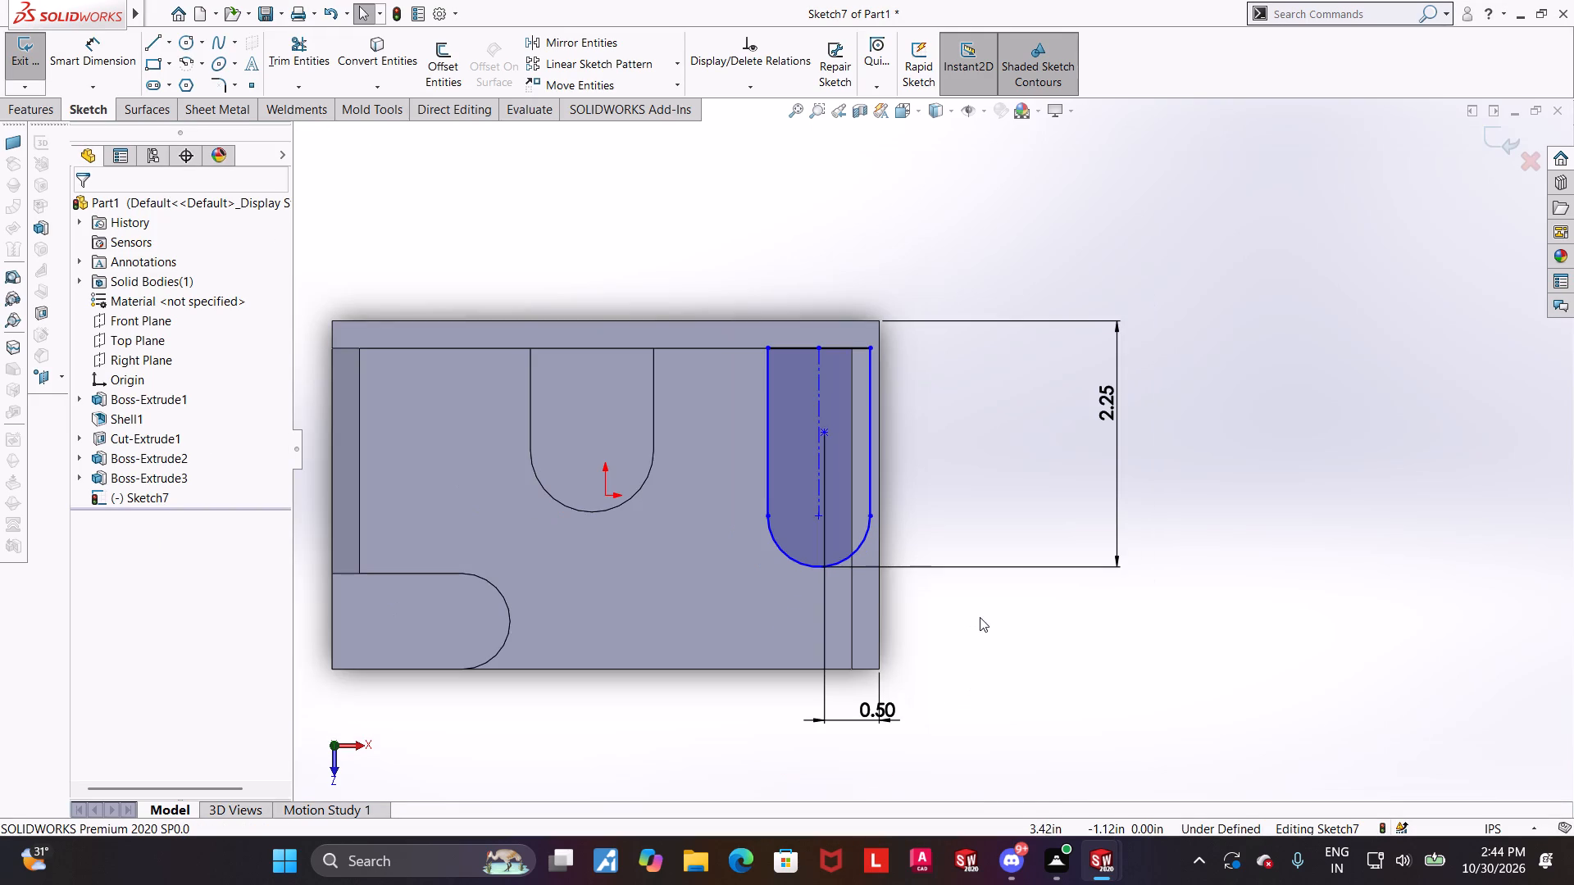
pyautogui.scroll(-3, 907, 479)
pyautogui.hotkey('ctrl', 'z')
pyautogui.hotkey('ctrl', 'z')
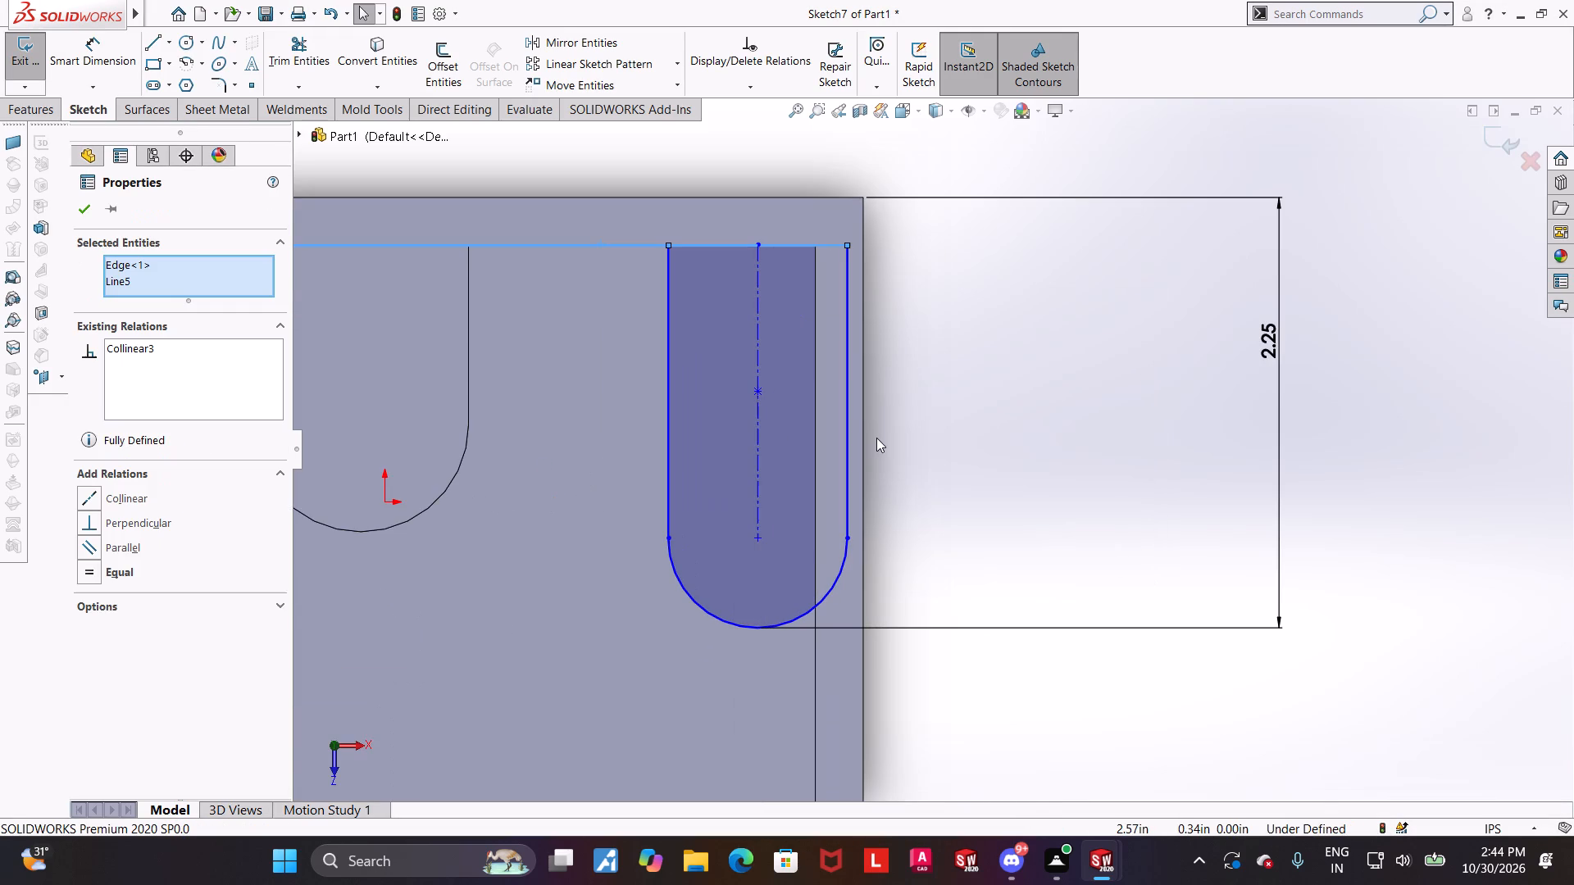
# Delete the leftover midpoint on the slot's centreline.
pyautogui.scroll(4, 876, 438)
pyautogui.scroll(-3, 863, 477)
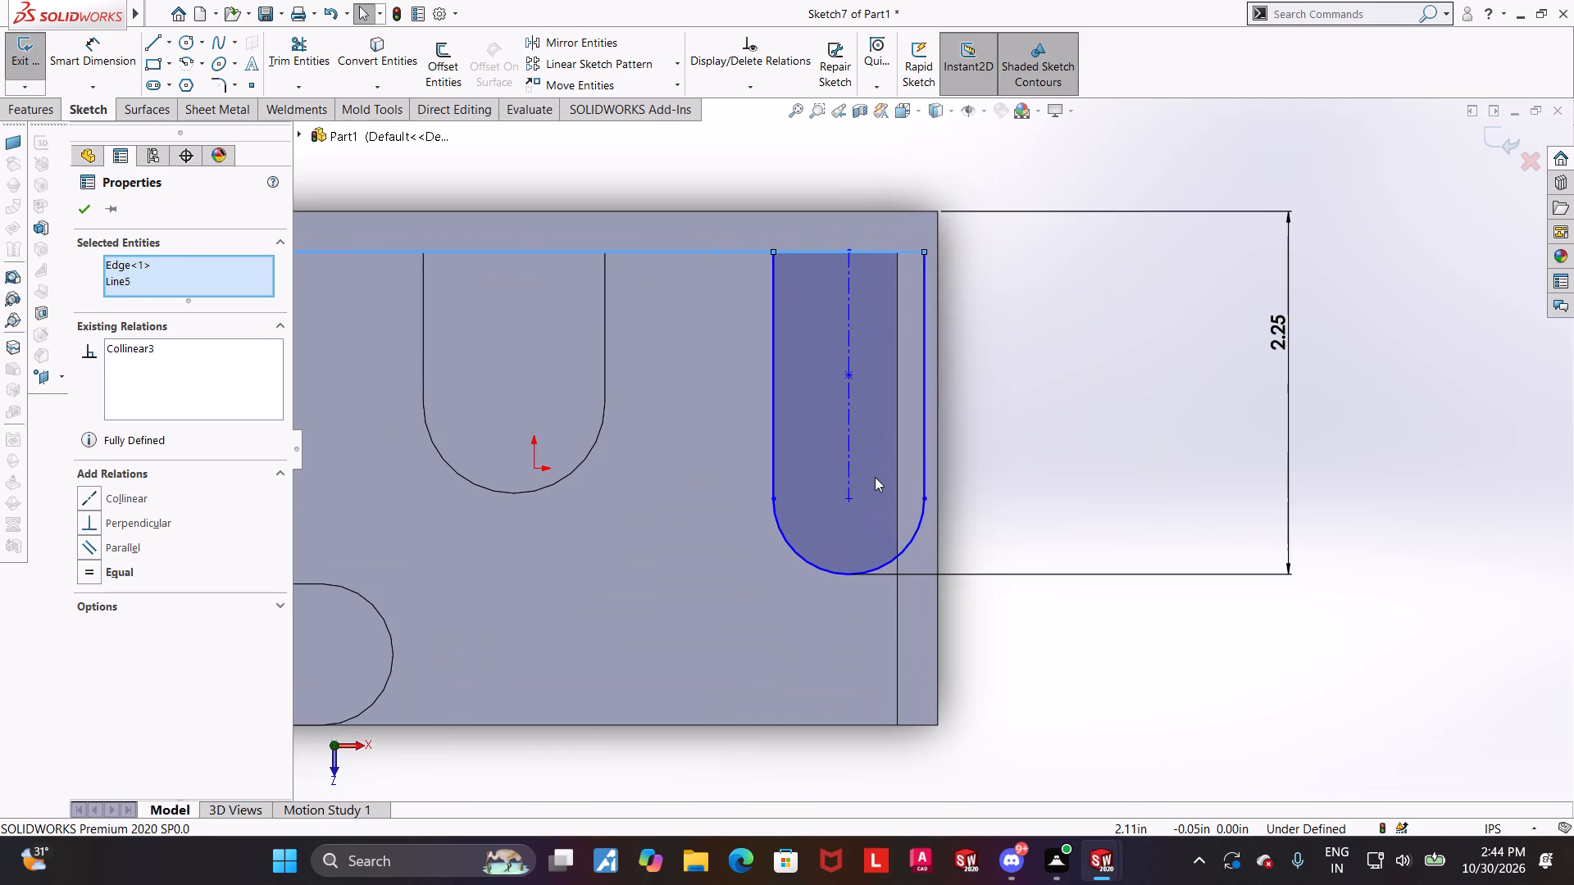
pyautogui.press('Escape')
pyautogui.click(847, 373)
pyautogui.press('Delete')
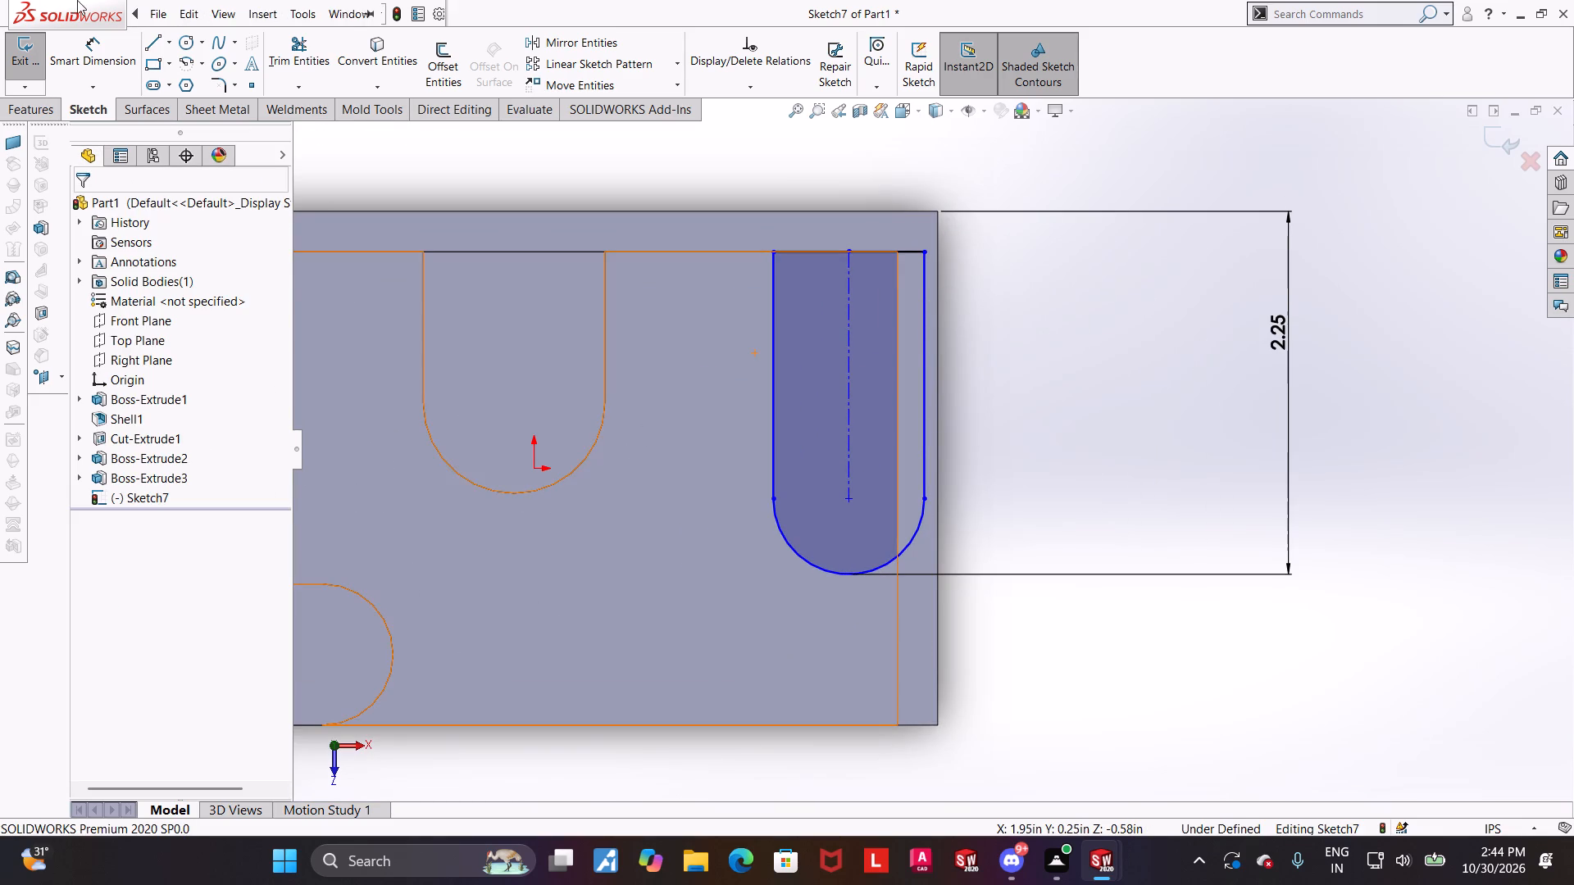
# Dimension the slot's centreline 0.5 in from the outer edge of the end wall.
pyautogui.moveTo(82, 57); pyautogui.dragTo(89, 59)
pyautogui.click(845, 417)
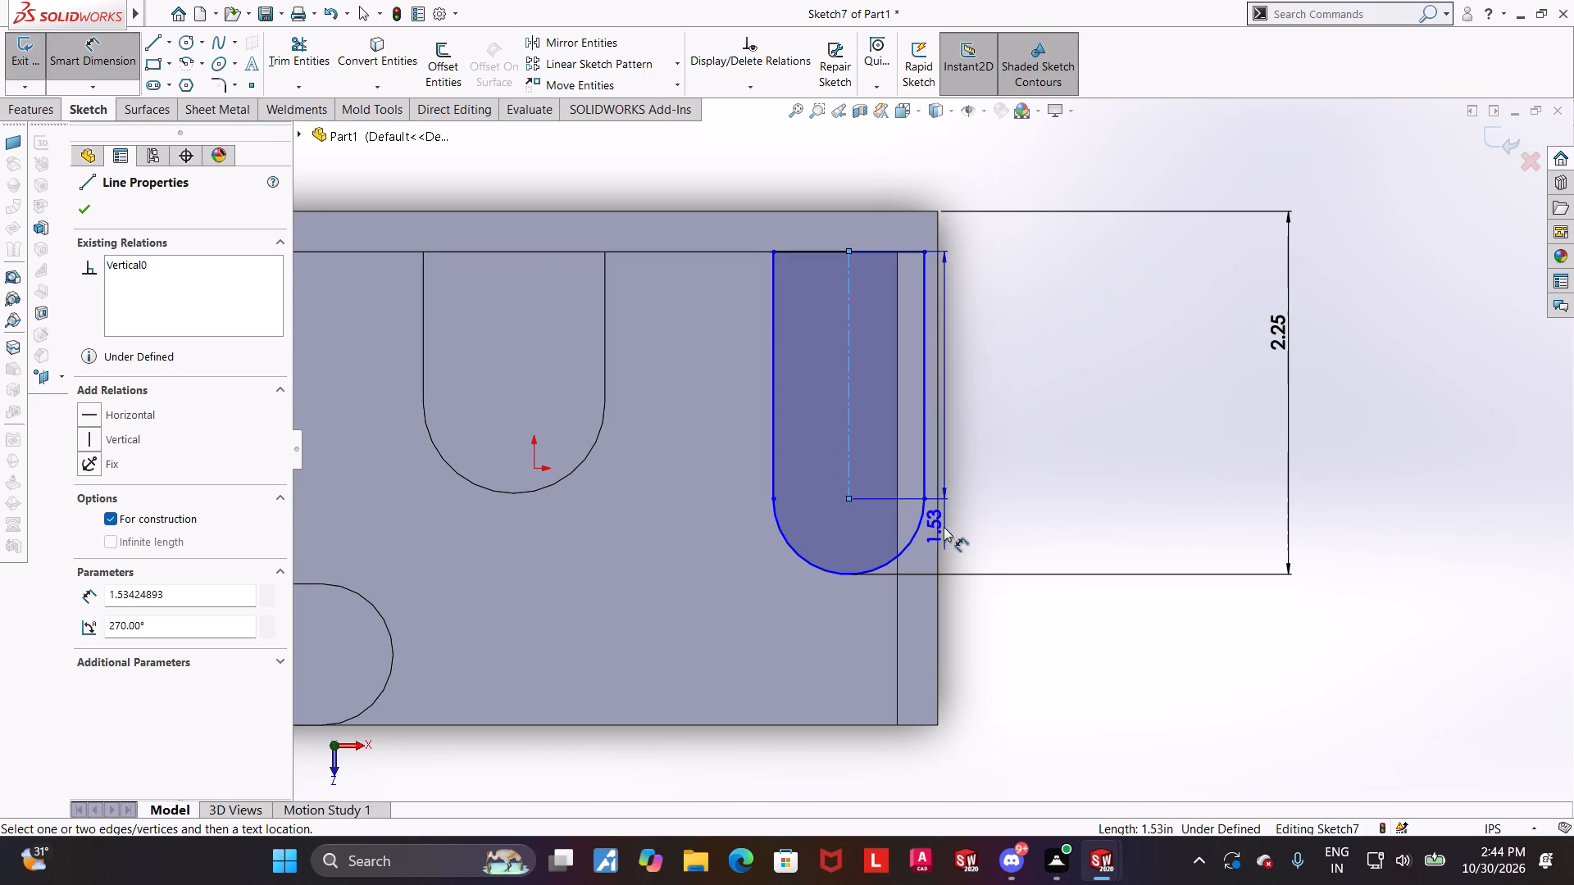
pyautogui.click(938, 529)
pyautogui.click(952, 778)
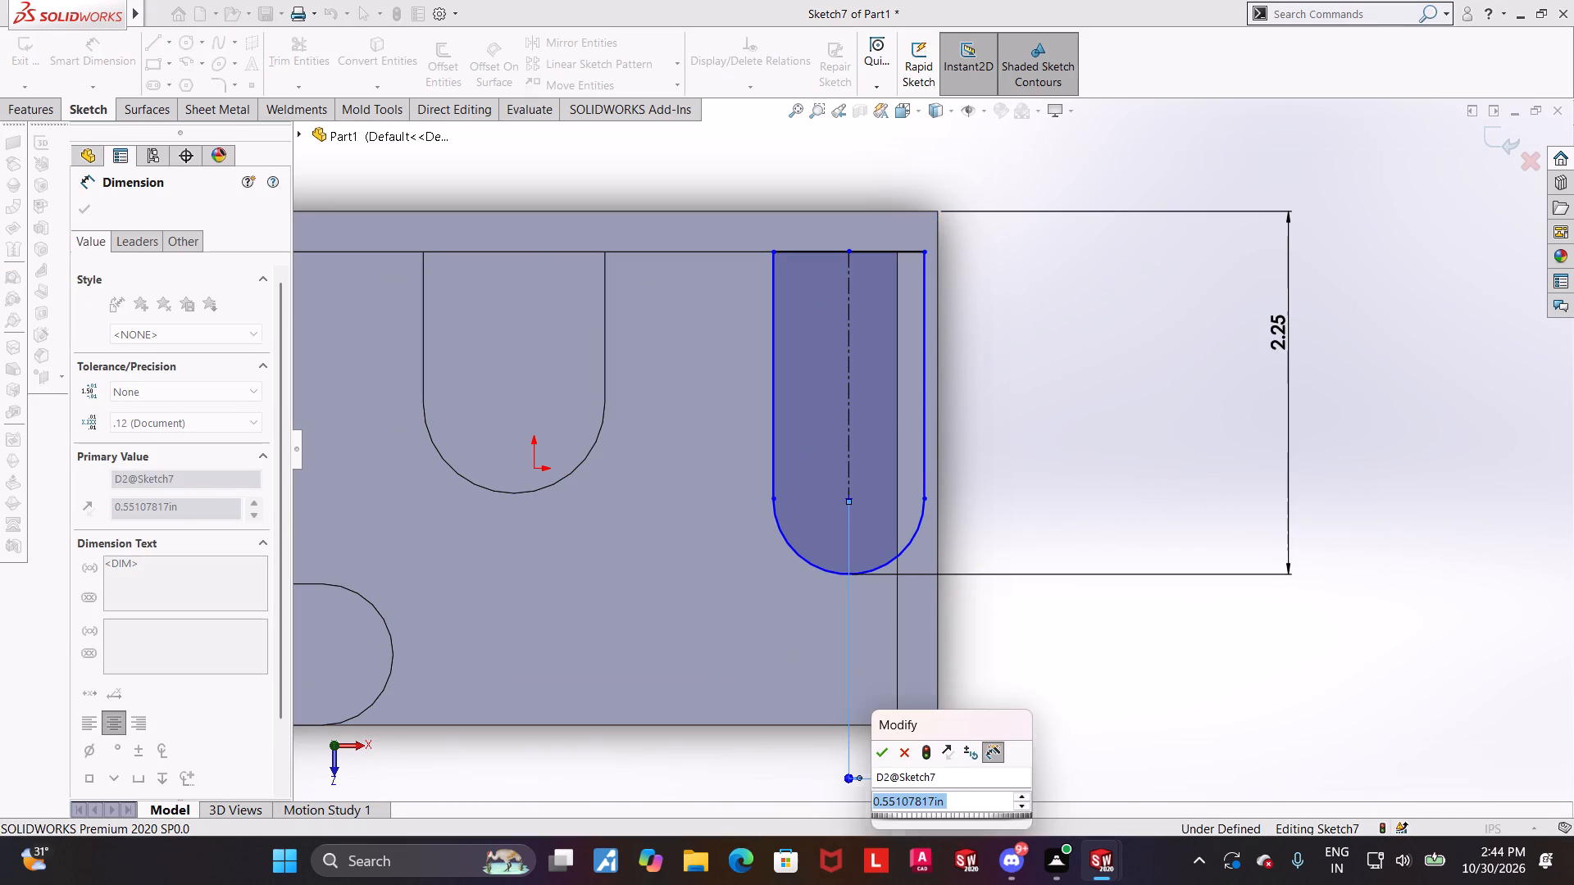
pyautogui.write('0.5')
pyautogui.press('Return')
pyautogui.press('Escape')
pyautogui.press('Escape')
pyautogui.click(1053, 690)
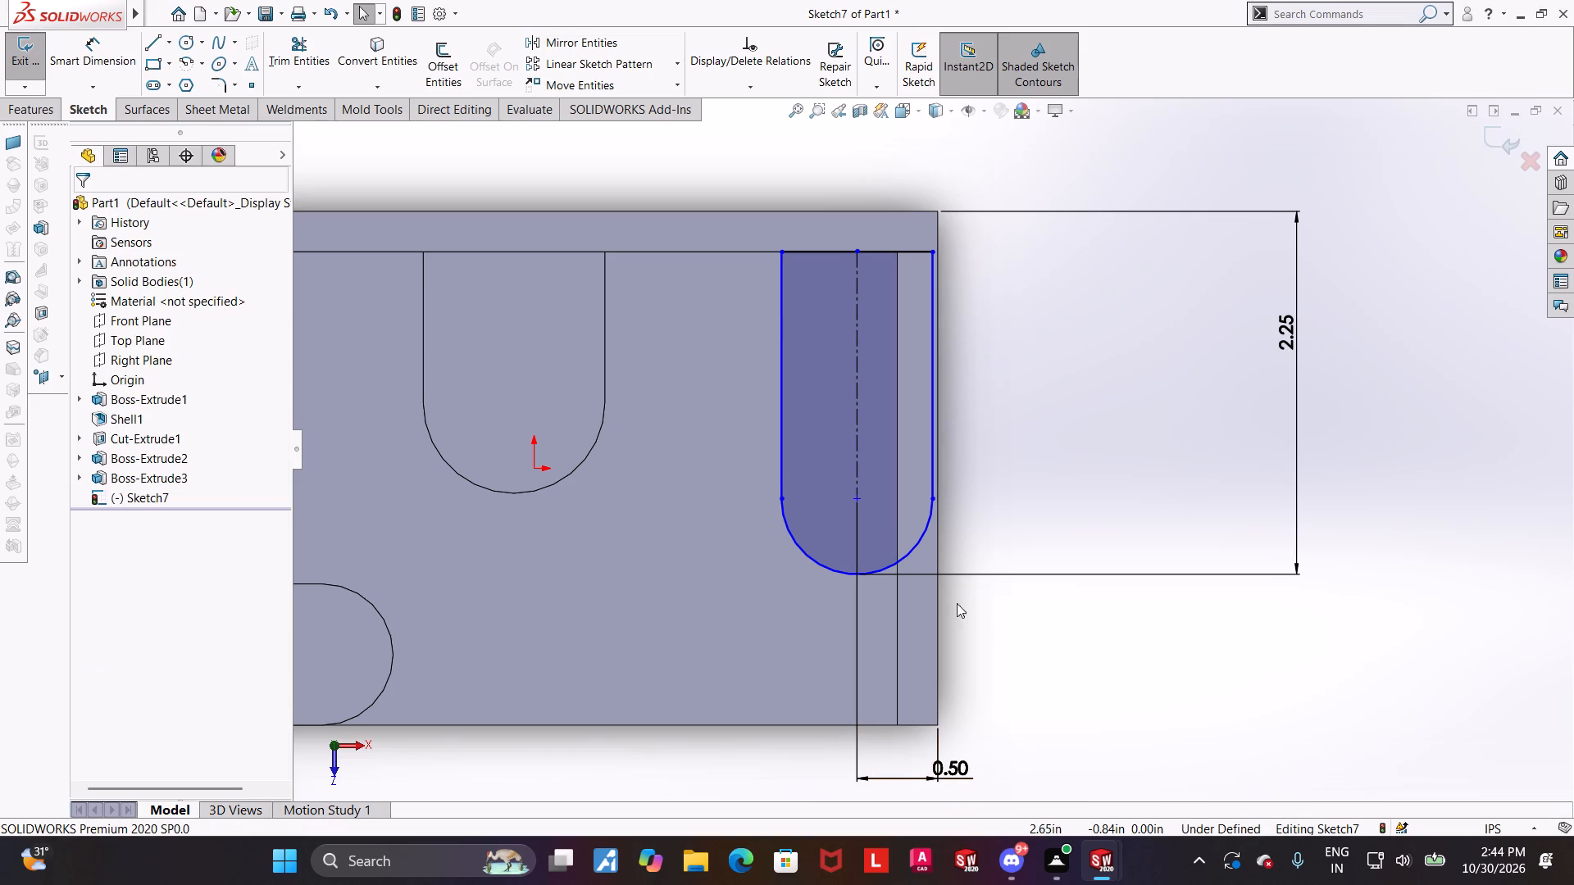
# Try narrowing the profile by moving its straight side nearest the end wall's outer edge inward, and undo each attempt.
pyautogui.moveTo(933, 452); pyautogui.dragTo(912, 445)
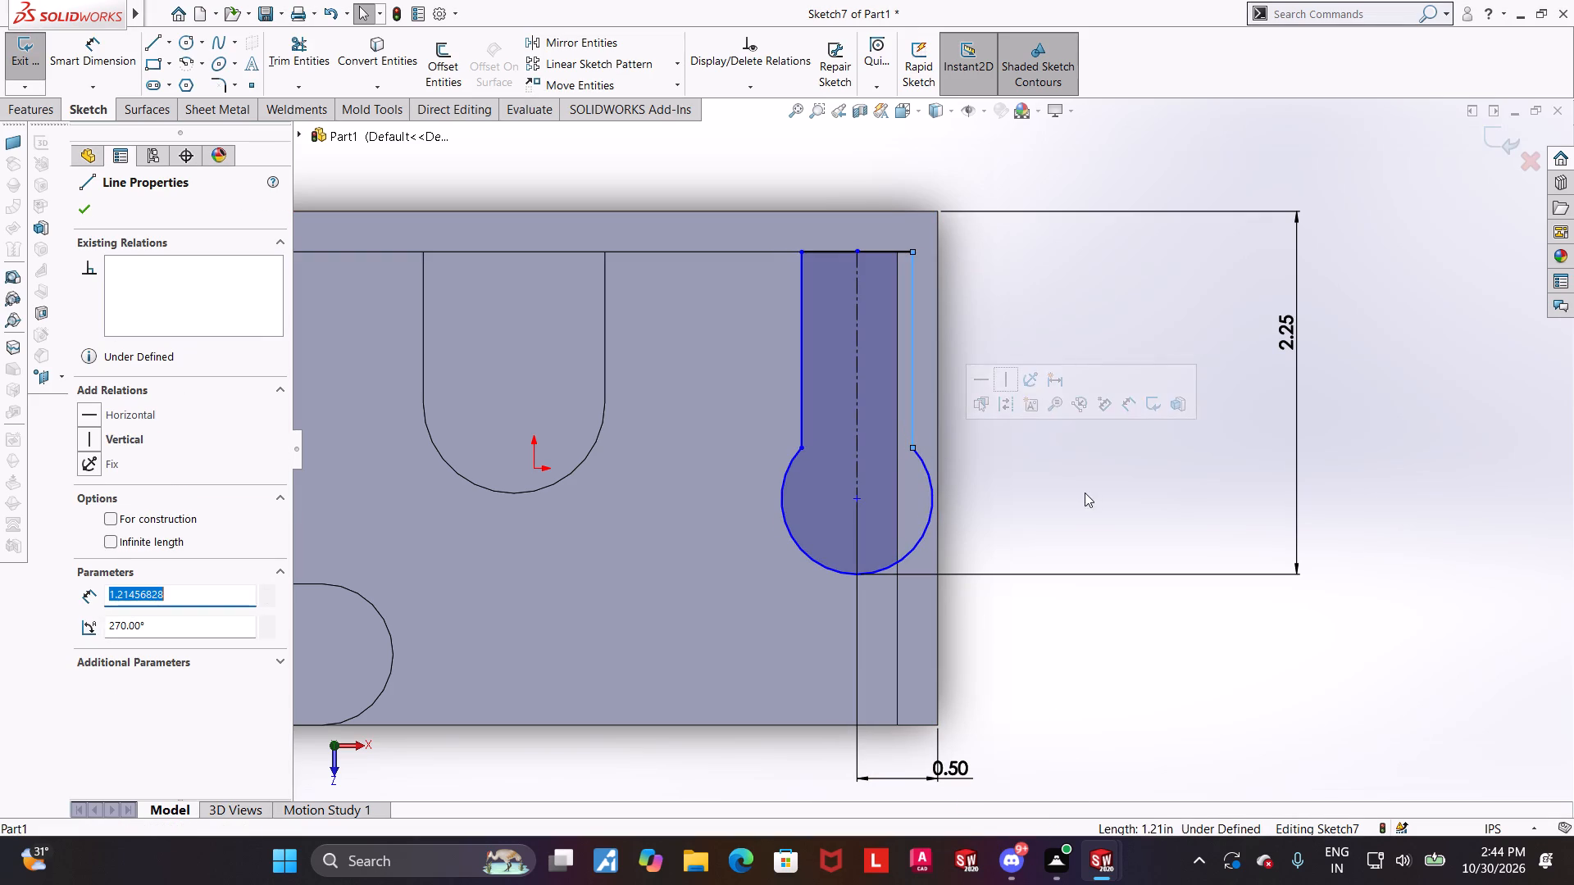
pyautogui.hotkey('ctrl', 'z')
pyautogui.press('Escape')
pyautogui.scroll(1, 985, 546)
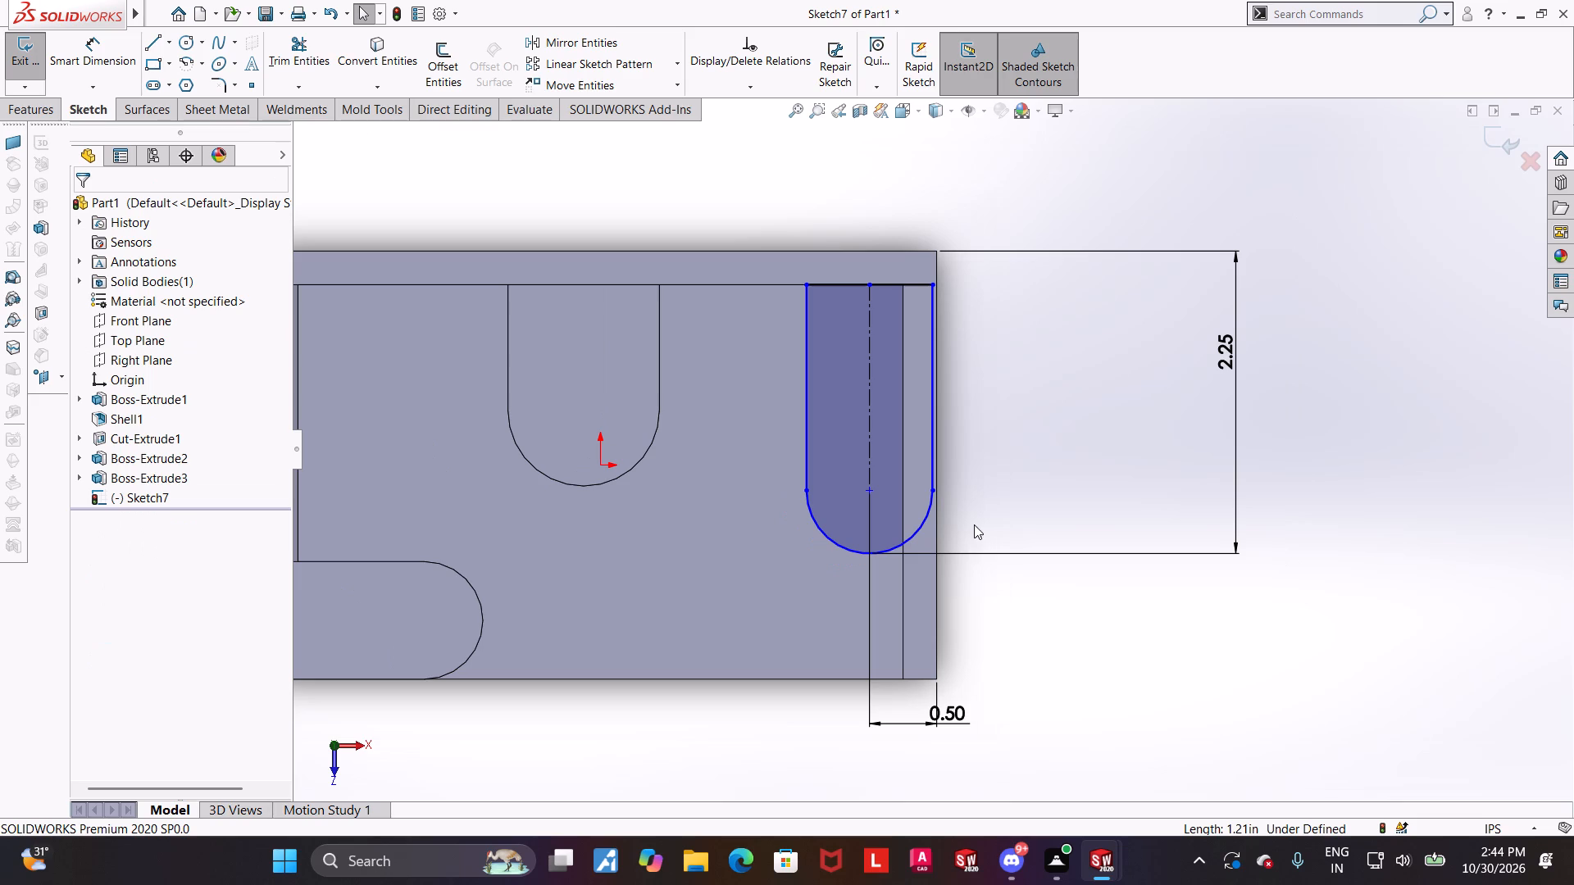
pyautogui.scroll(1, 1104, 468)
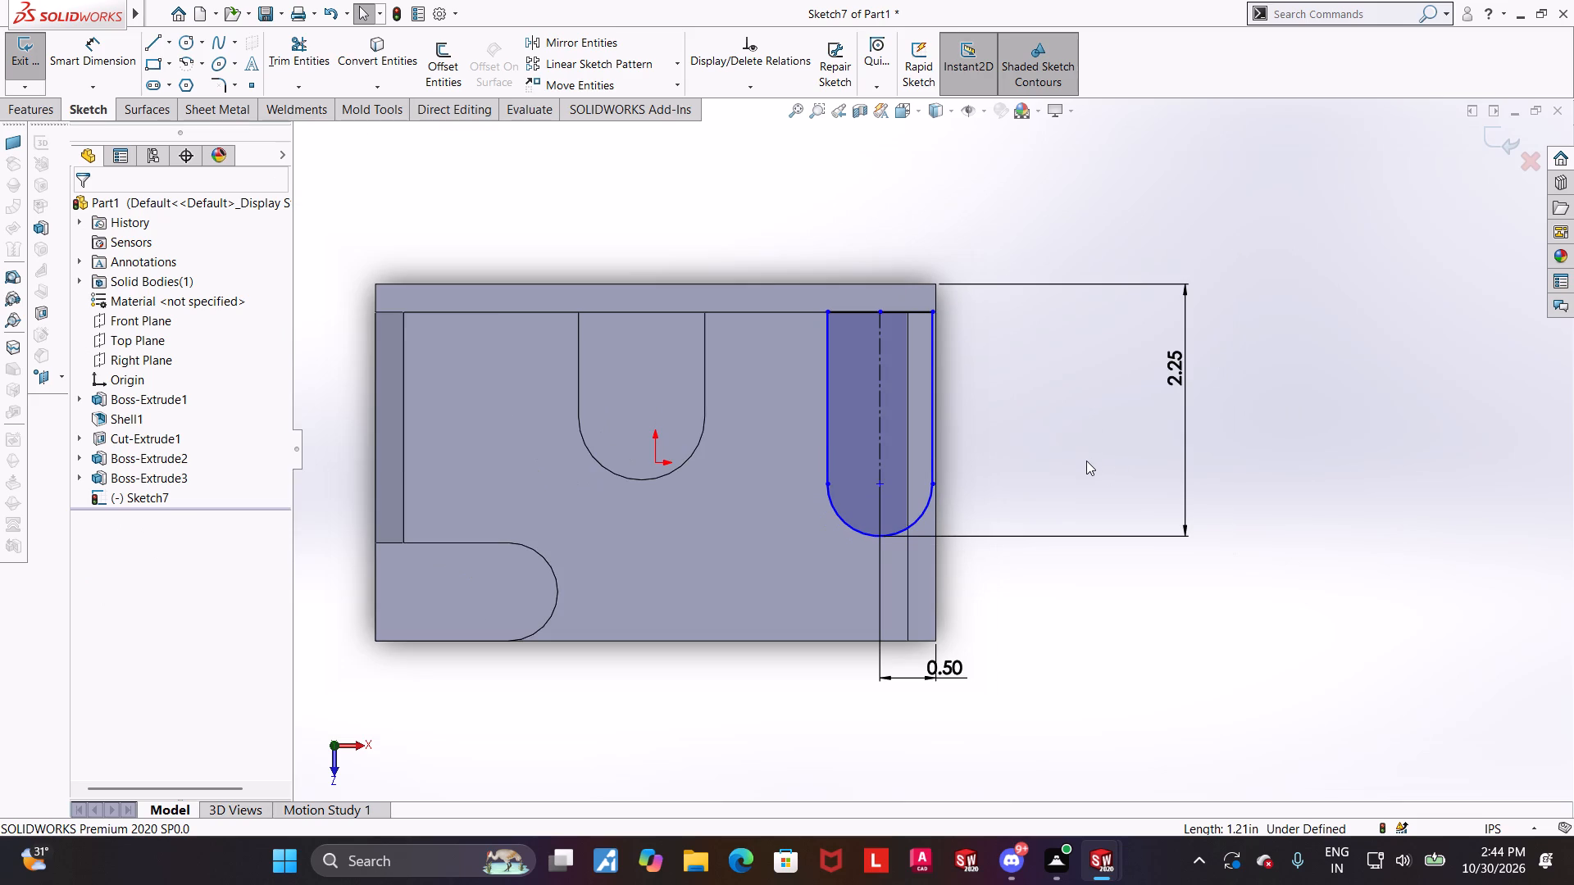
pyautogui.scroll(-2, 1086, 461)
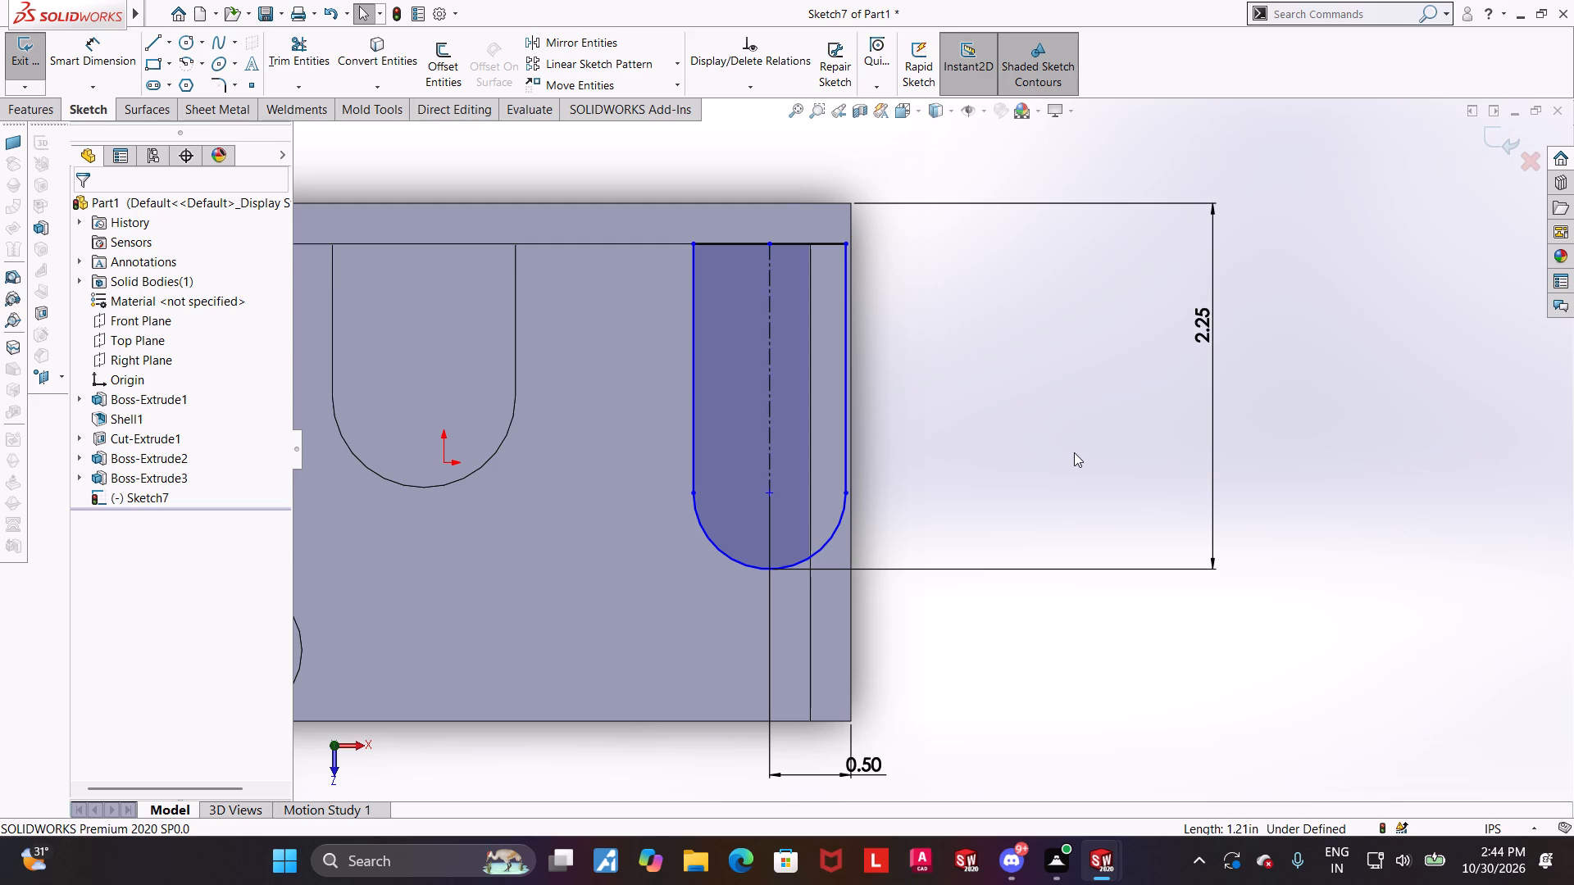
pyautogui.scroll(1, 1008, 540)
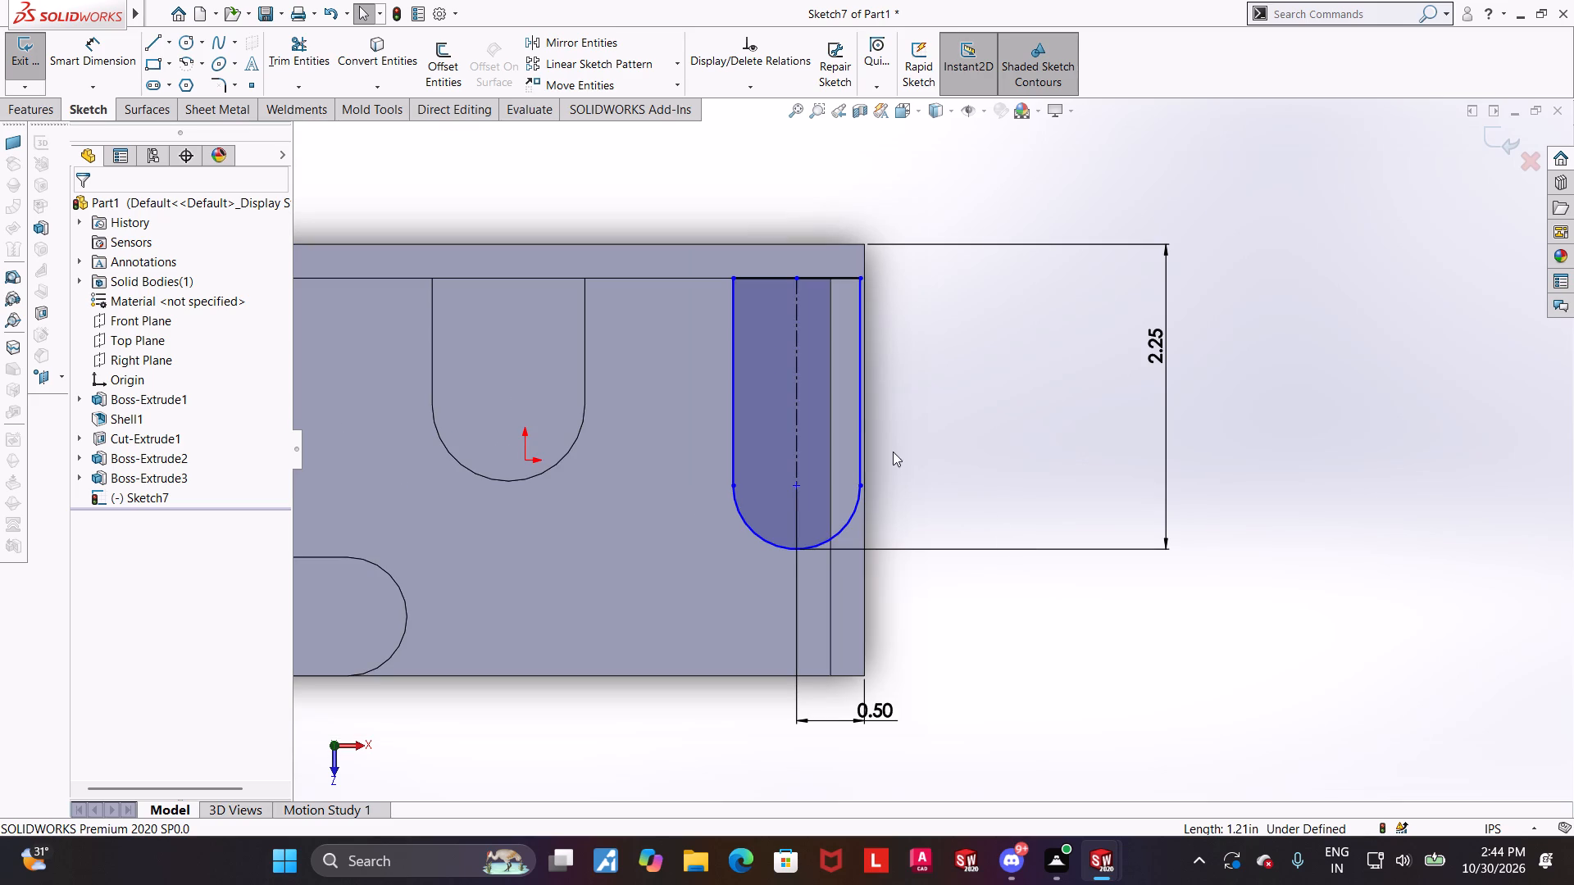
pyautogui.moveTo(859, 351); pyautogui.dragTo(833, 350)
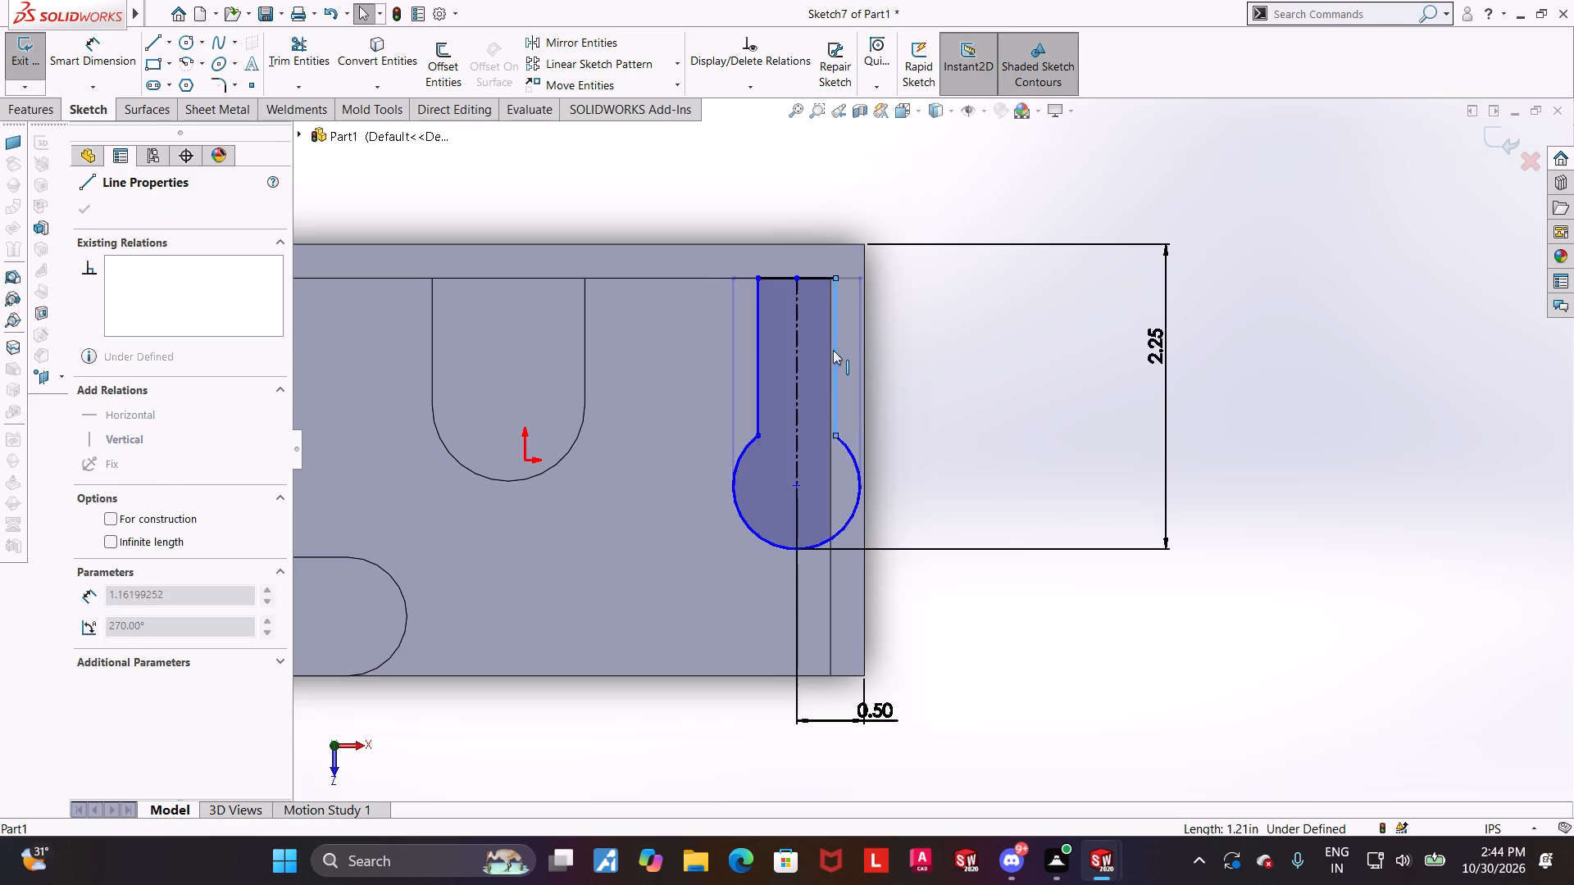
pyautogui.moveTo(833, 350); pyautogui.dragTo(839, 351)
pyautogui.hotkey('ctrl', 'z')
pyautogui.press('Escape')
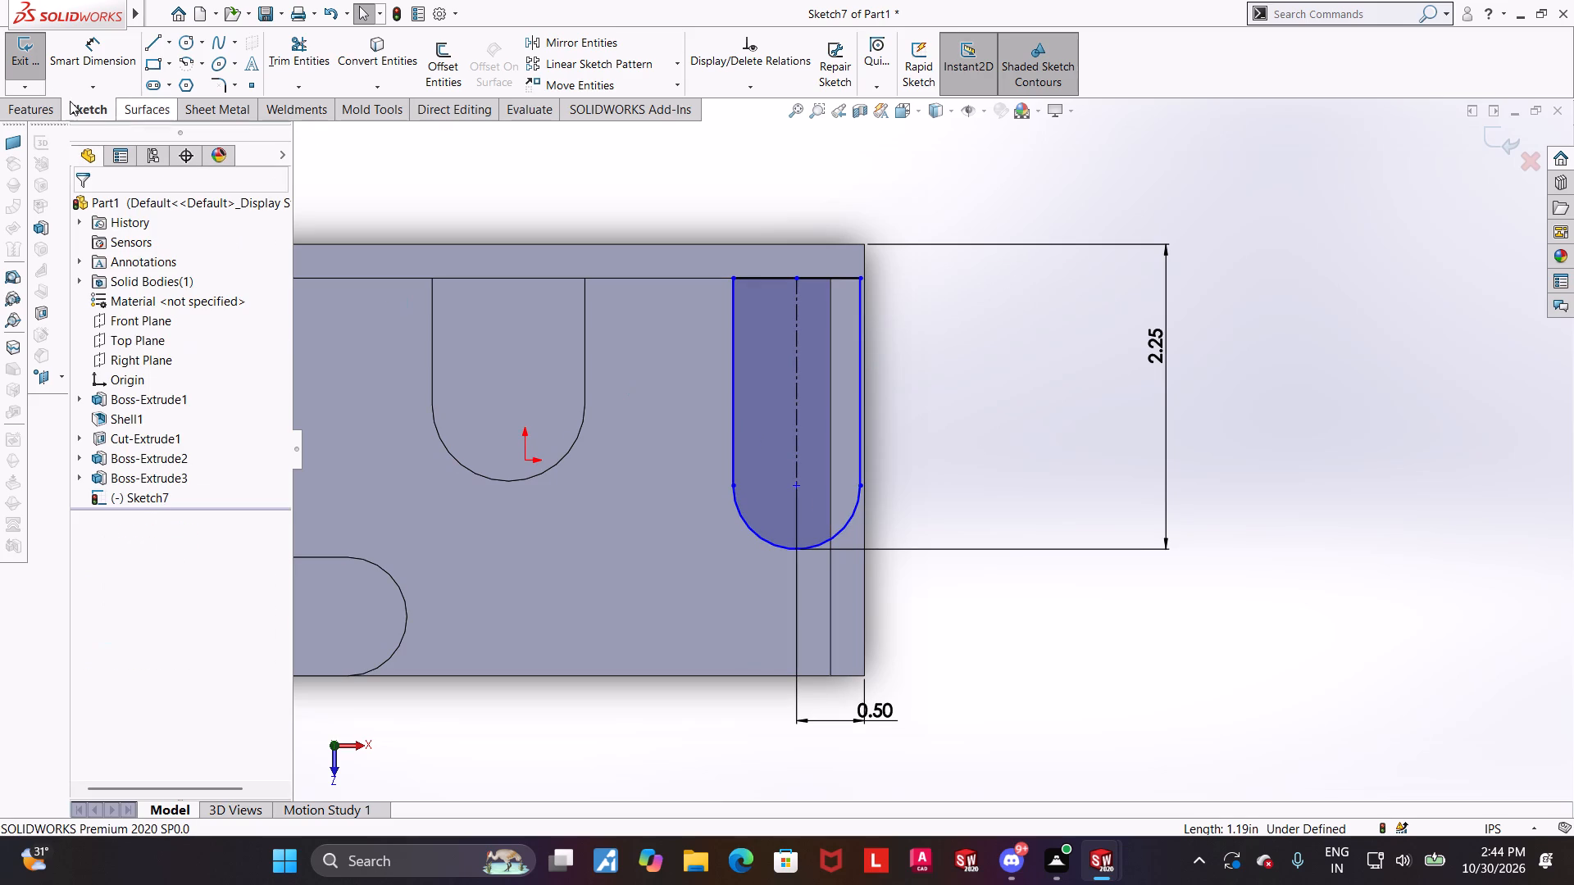
# Dimension the width between the back-corner profile's two straight sides as 1 in.
pyautogui.click(53, 62)
pyautogui.click(735, 418)
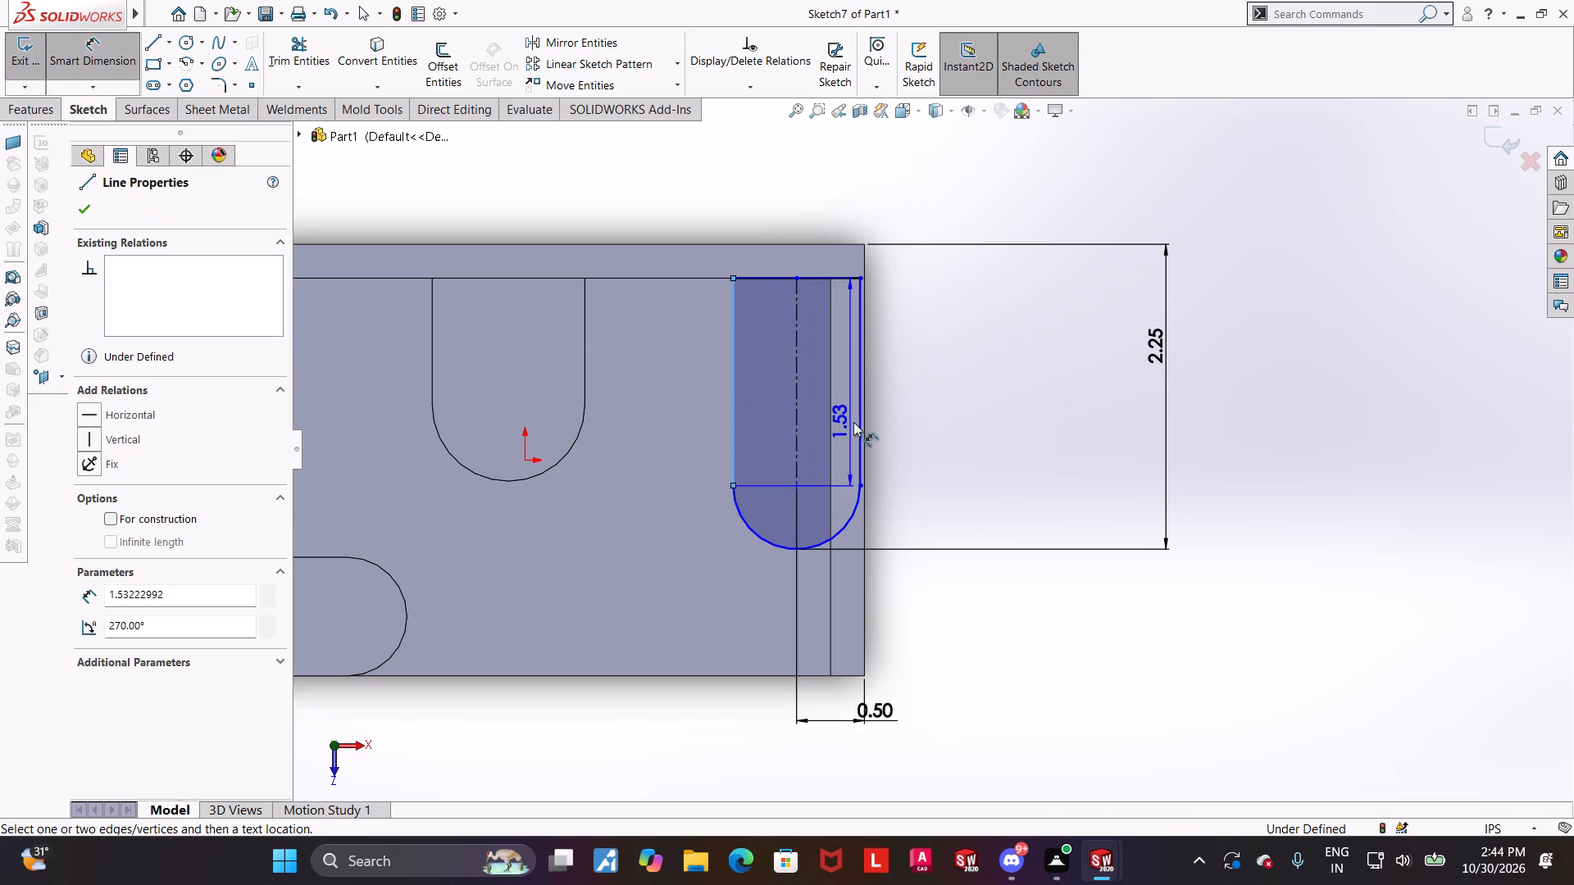
pyautogui.click(858, 423)
pyautogui.scroll(1, 855, 423)
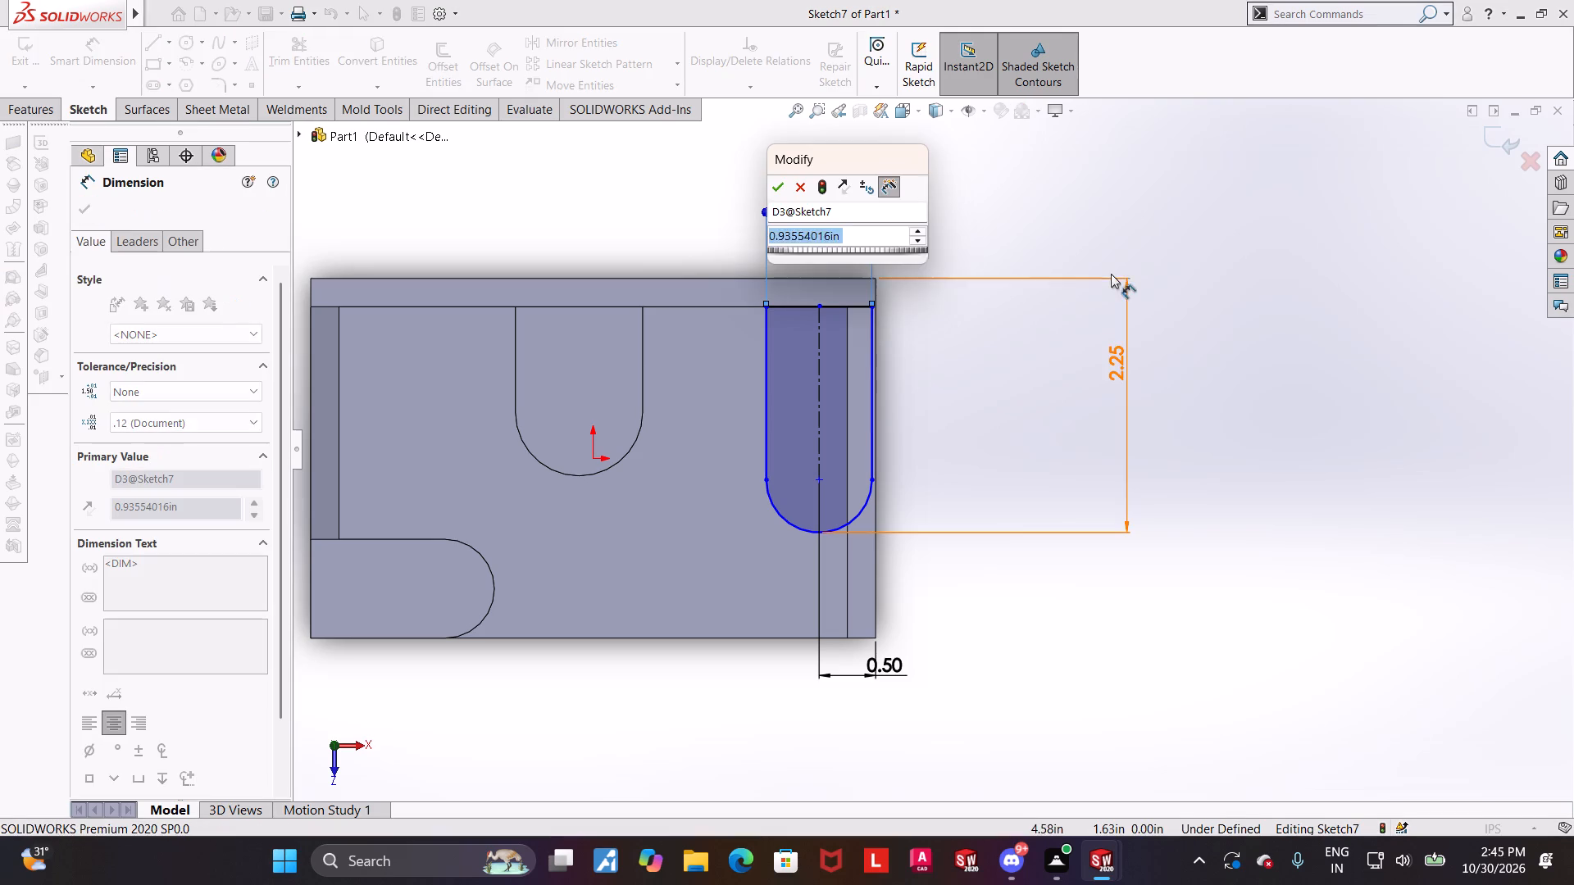
pyautogui.press('1')
pyautogui.press('Return')
pyautogui.press('Escape')
pyautogui.press('Escape')
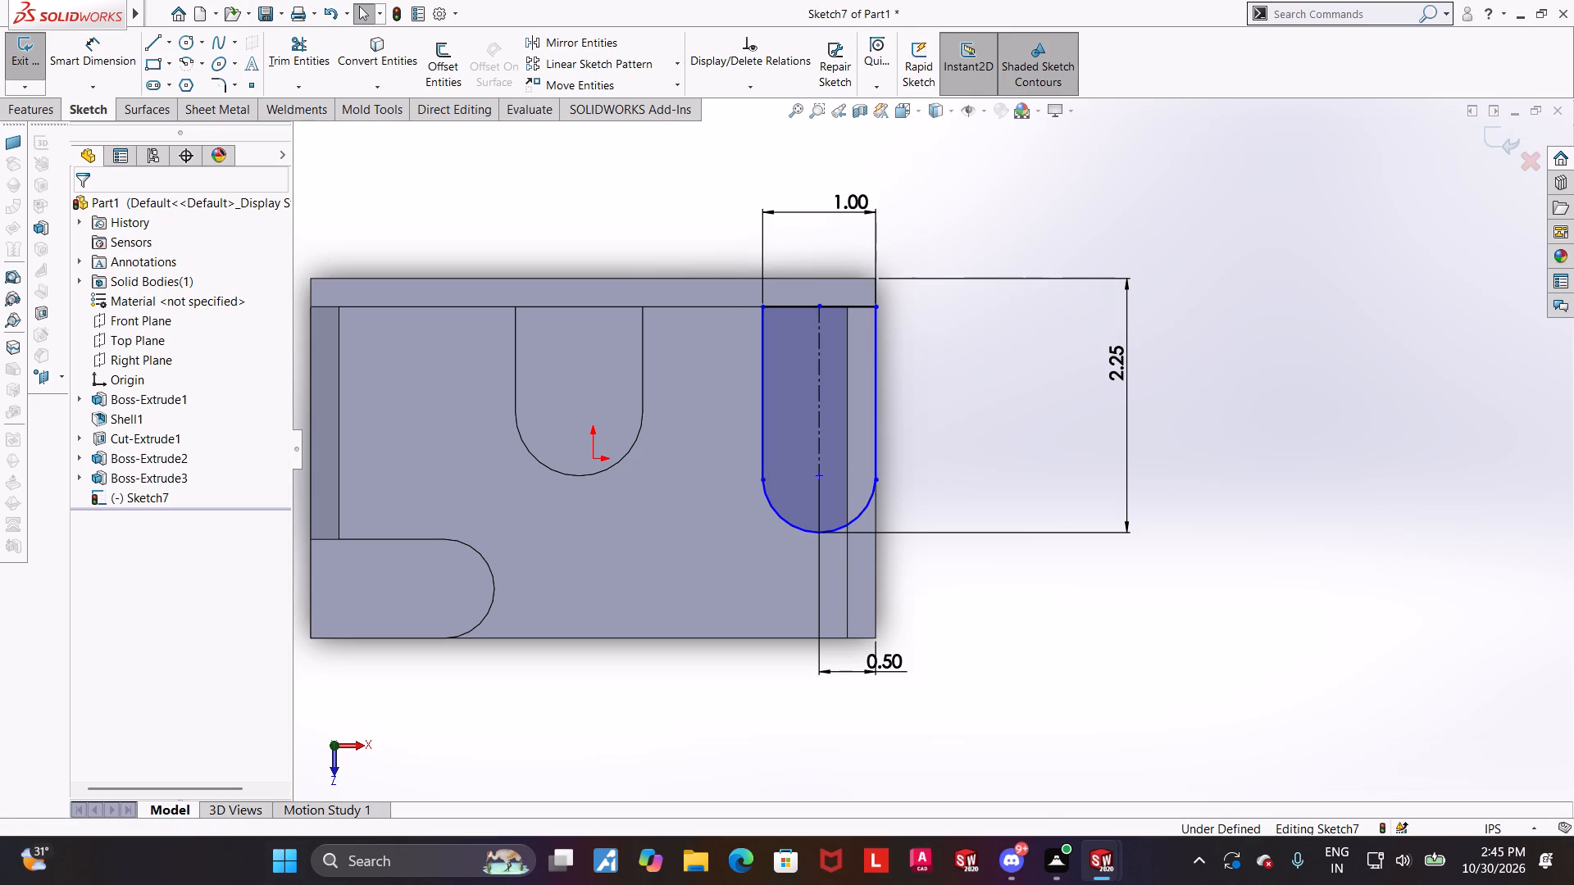
pyautogui.click(1147, 648)
# Sketch a line from the arc's frontmost point to the end wall's outer edge and another back to the arc's outer endpoint.
pyautogui.scroll(-2, 884, 455)
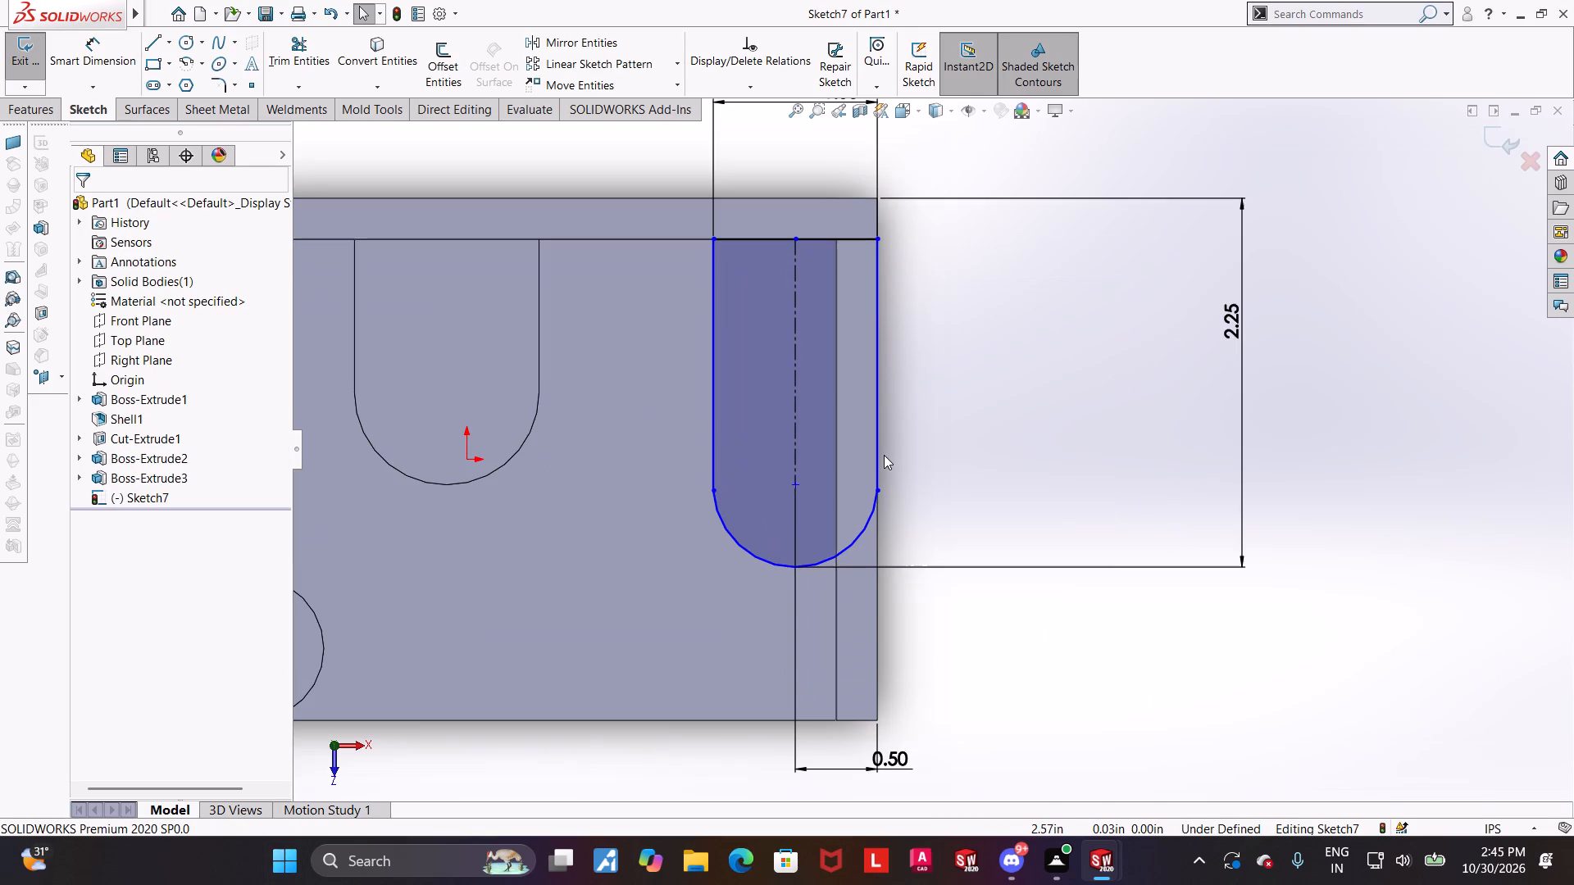
pyautogui.scroll(-1, 851, 649)
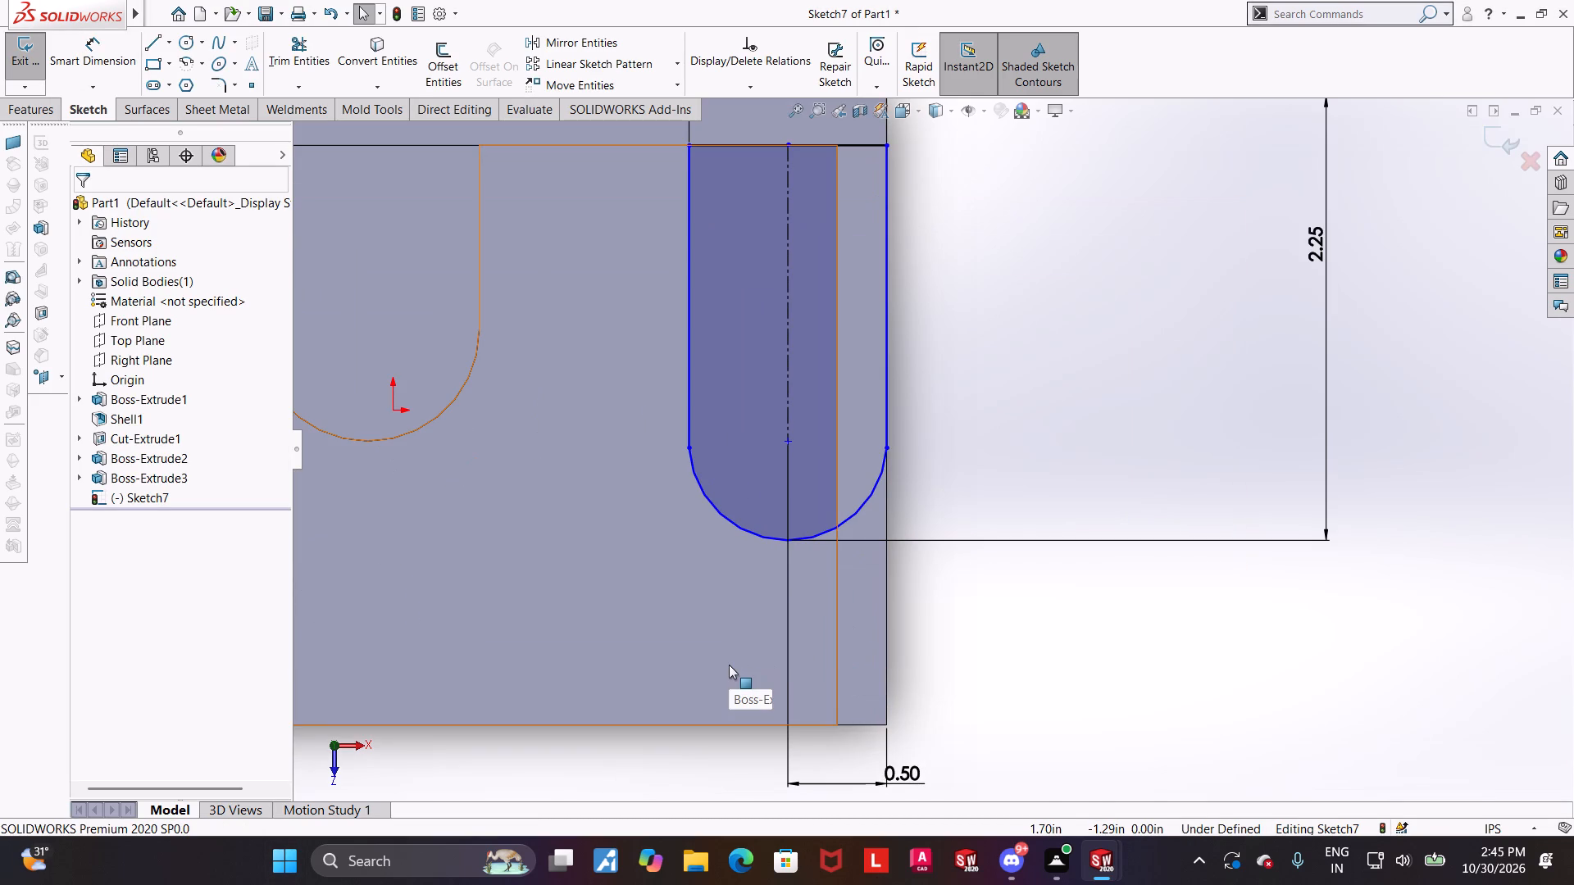
pyautogui.scroll(1, 729, 665)
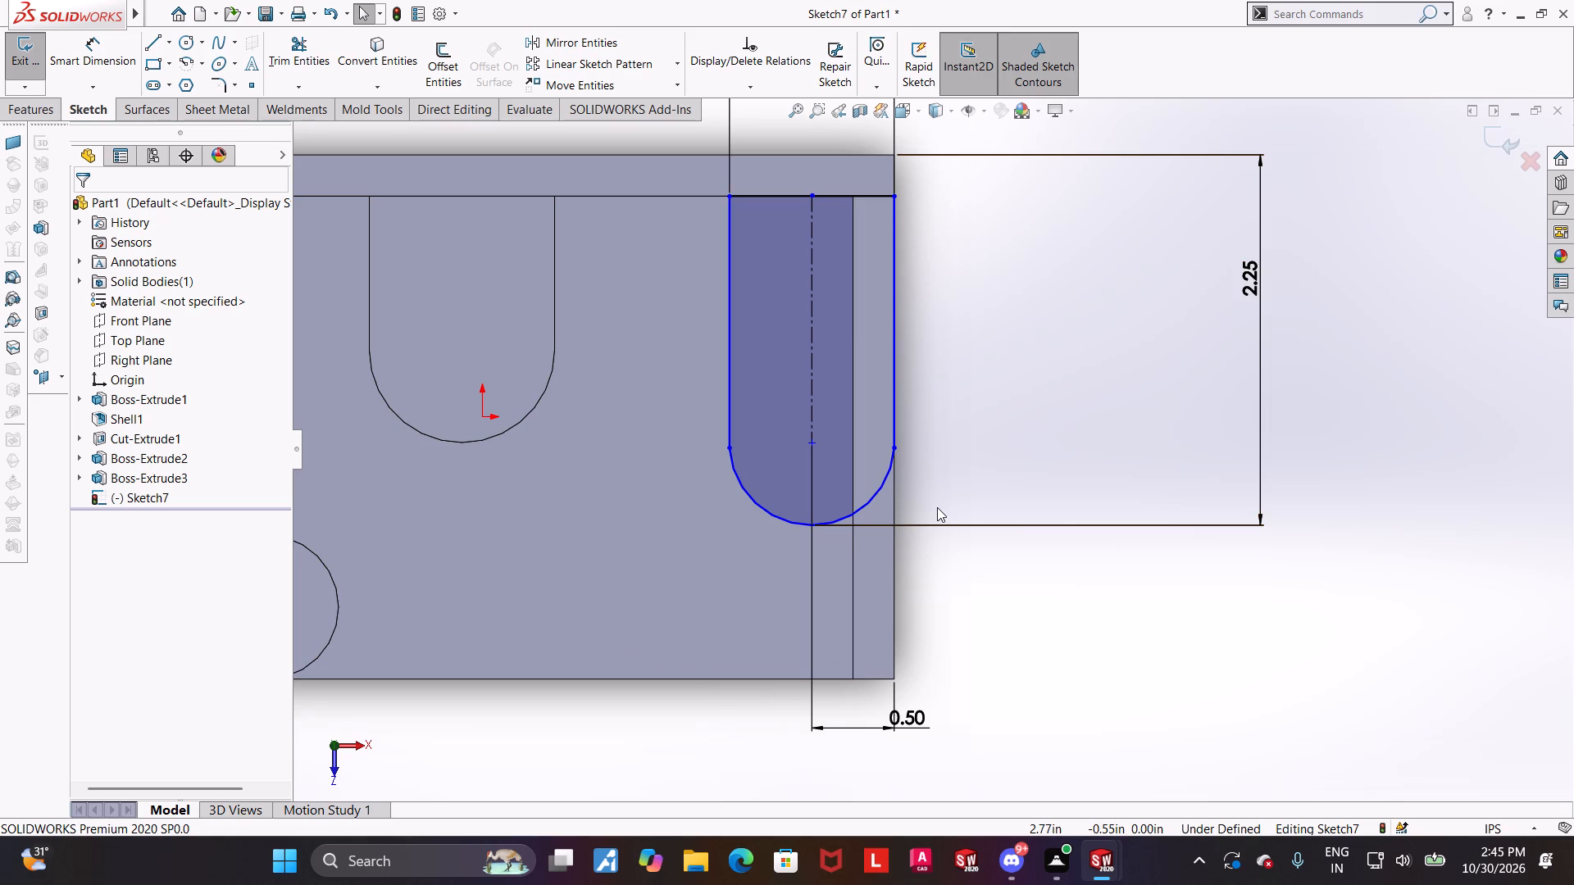
pyautogui.scroll(-2, 979, 494)
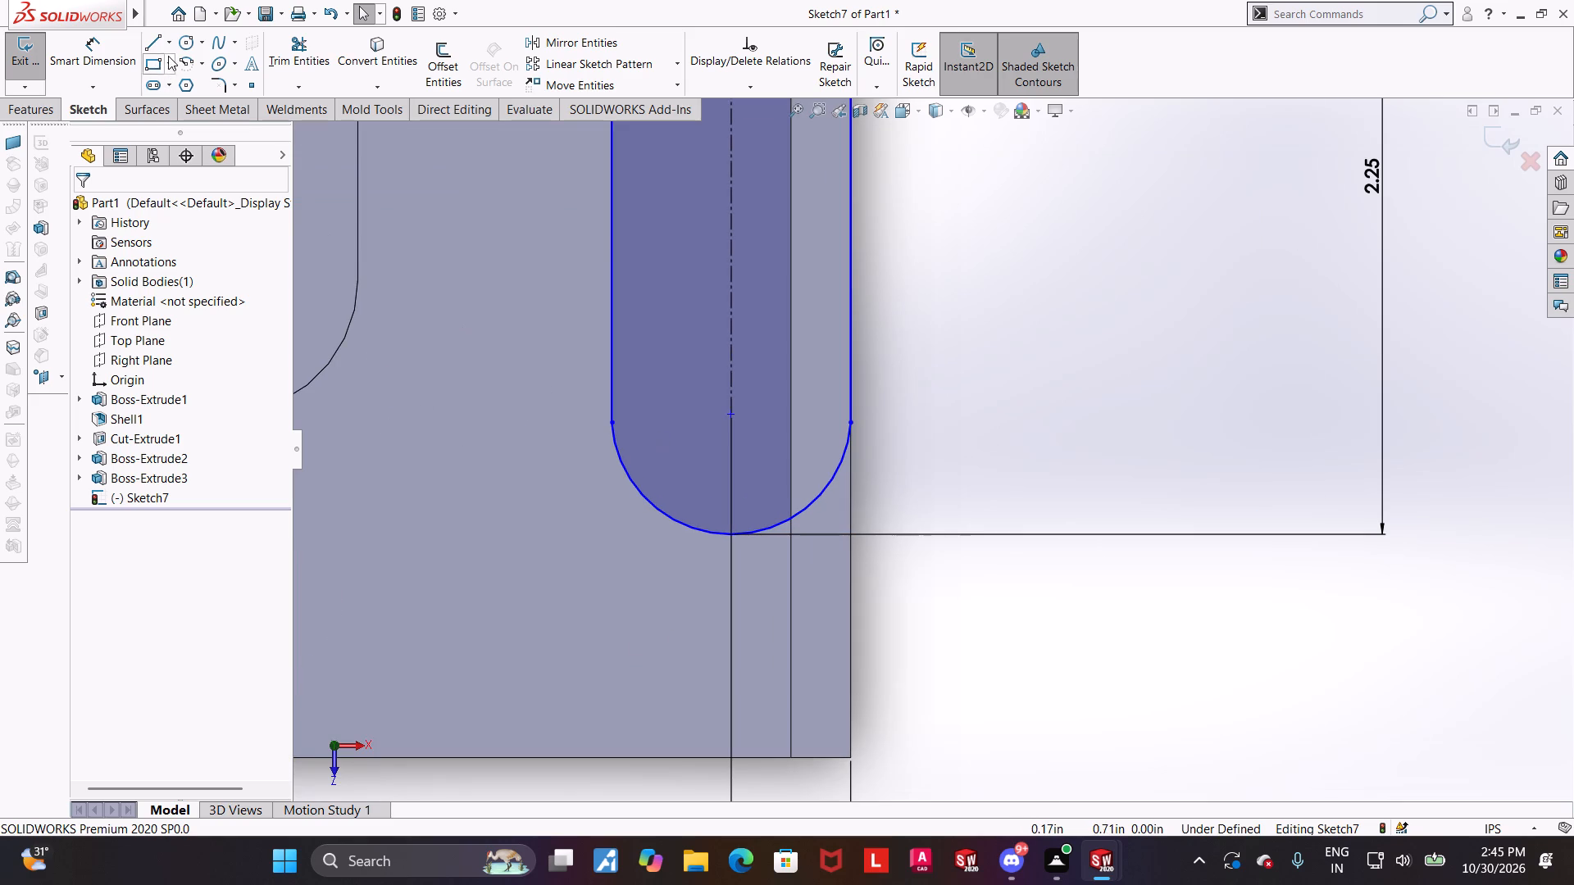
pyautogui.click(162, 47)
pyautogui.click(728, 535)
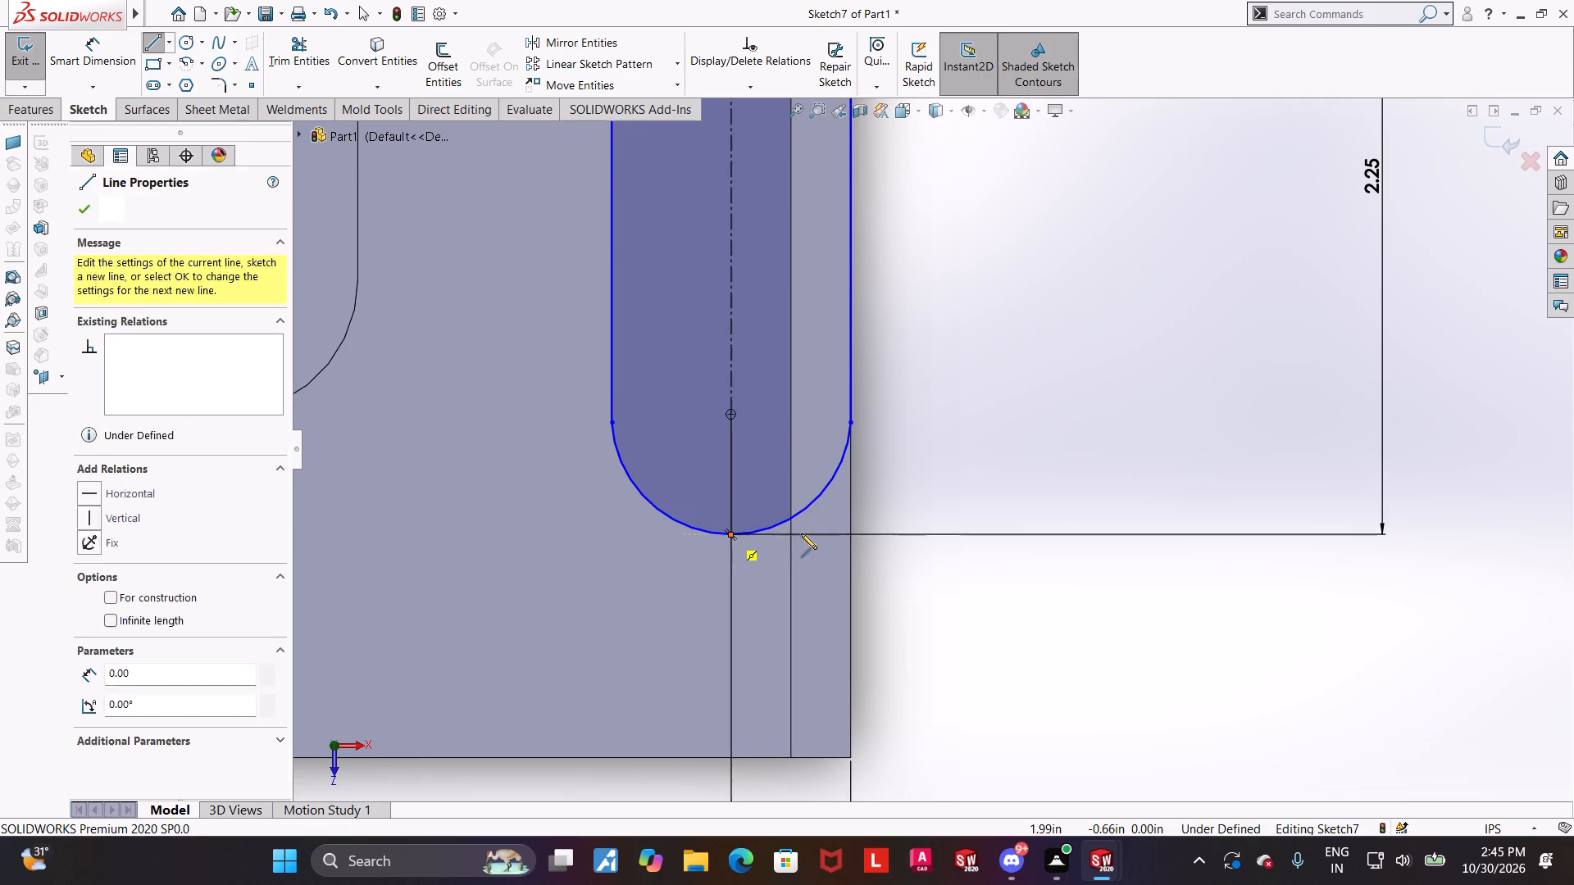
pyautogui.click(851, 531)
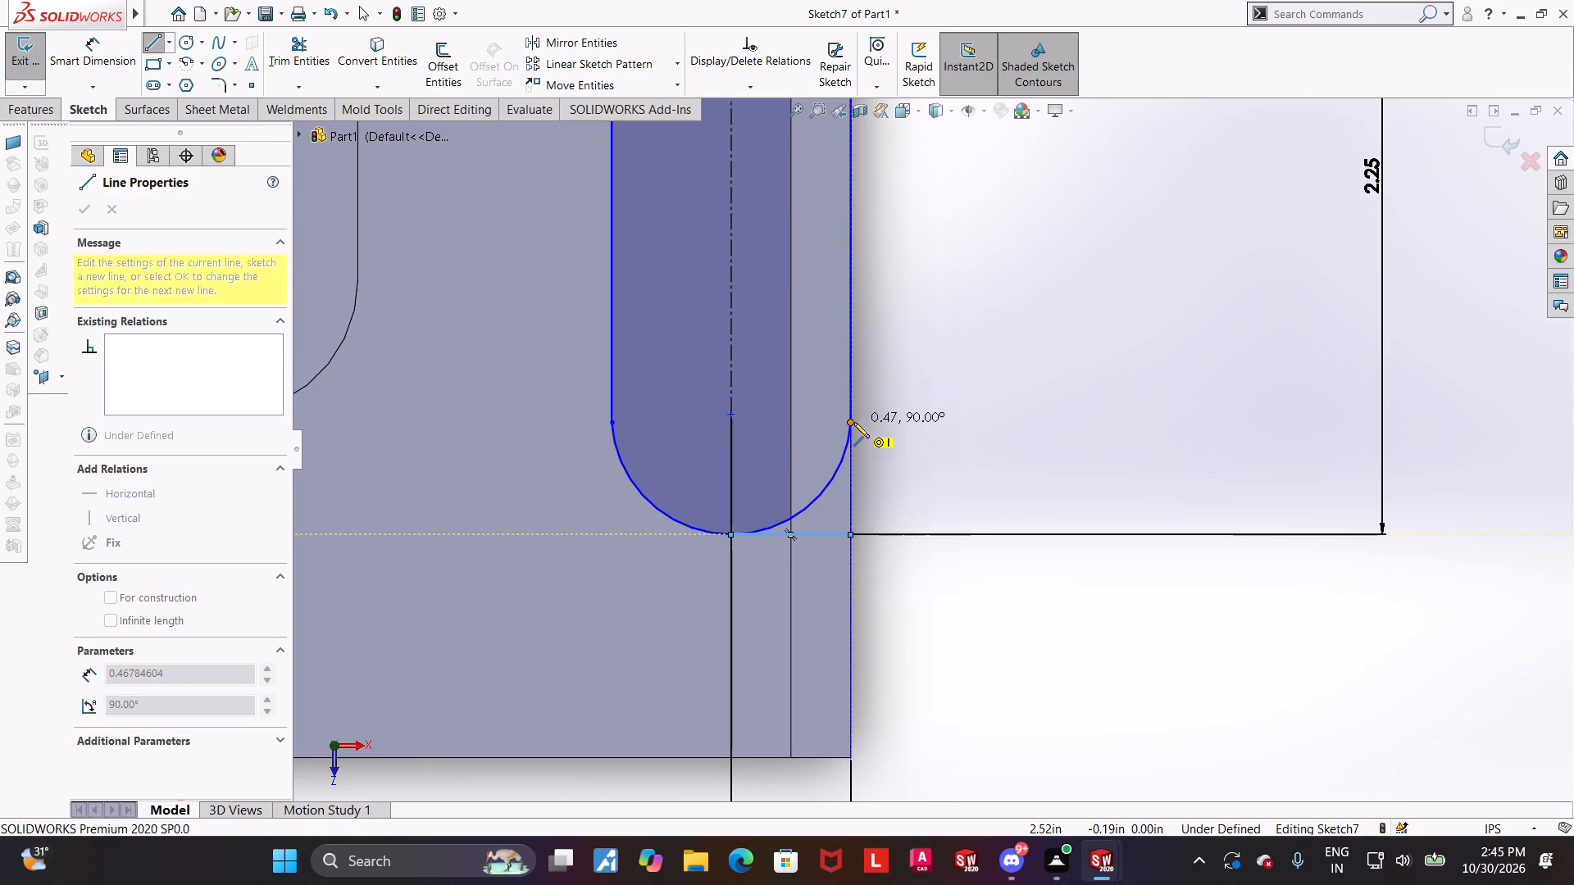
pyautogui.click(853, 422)
pyautogui.press('Escape')
pyautogui.press('Escape')
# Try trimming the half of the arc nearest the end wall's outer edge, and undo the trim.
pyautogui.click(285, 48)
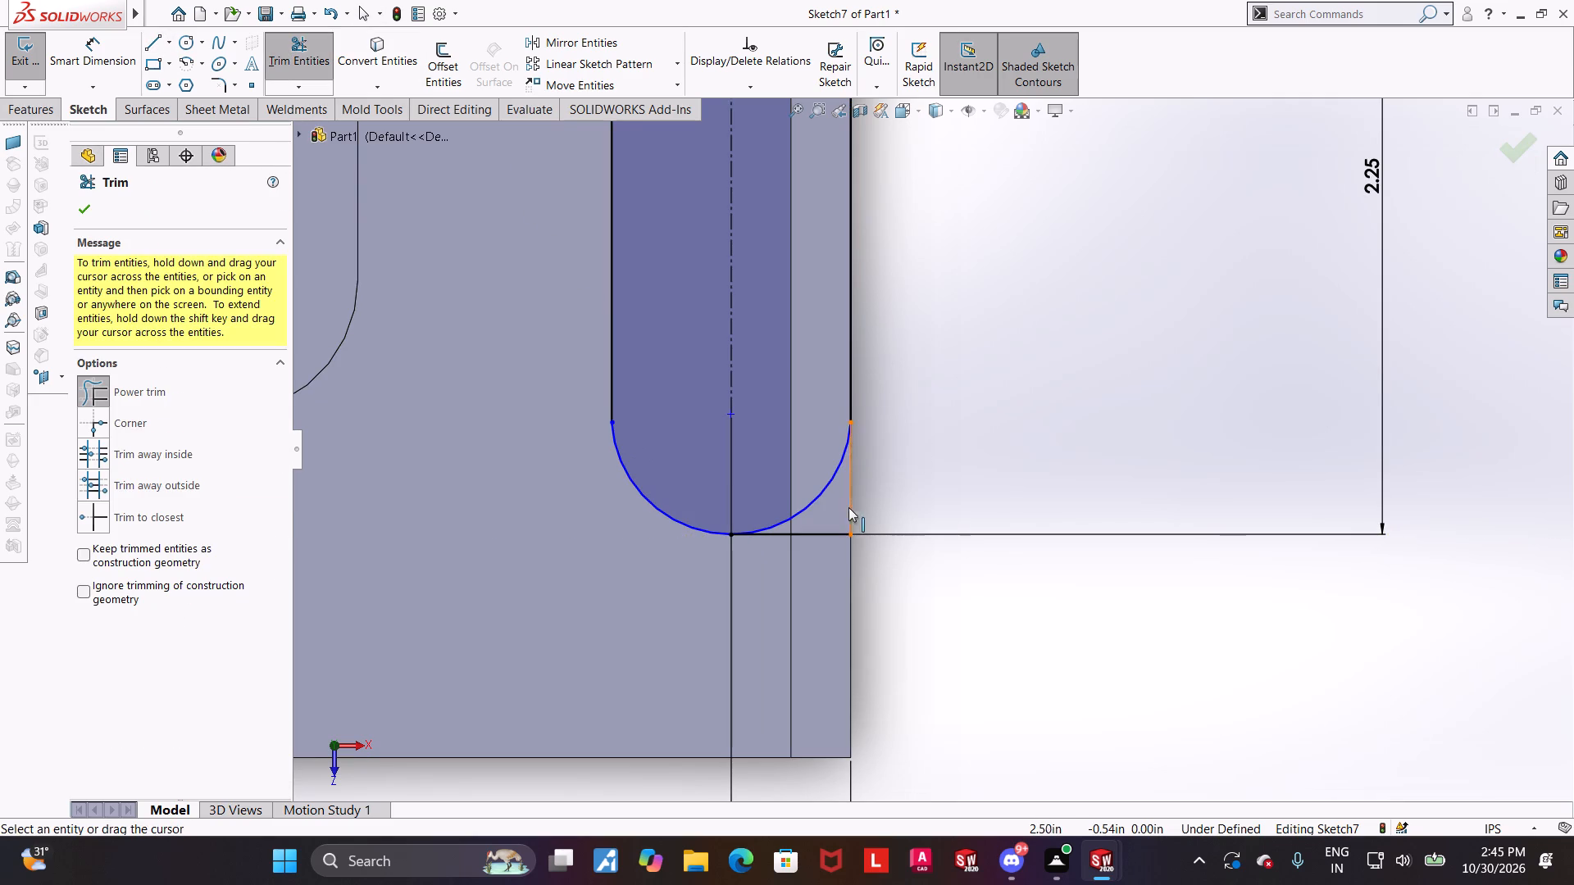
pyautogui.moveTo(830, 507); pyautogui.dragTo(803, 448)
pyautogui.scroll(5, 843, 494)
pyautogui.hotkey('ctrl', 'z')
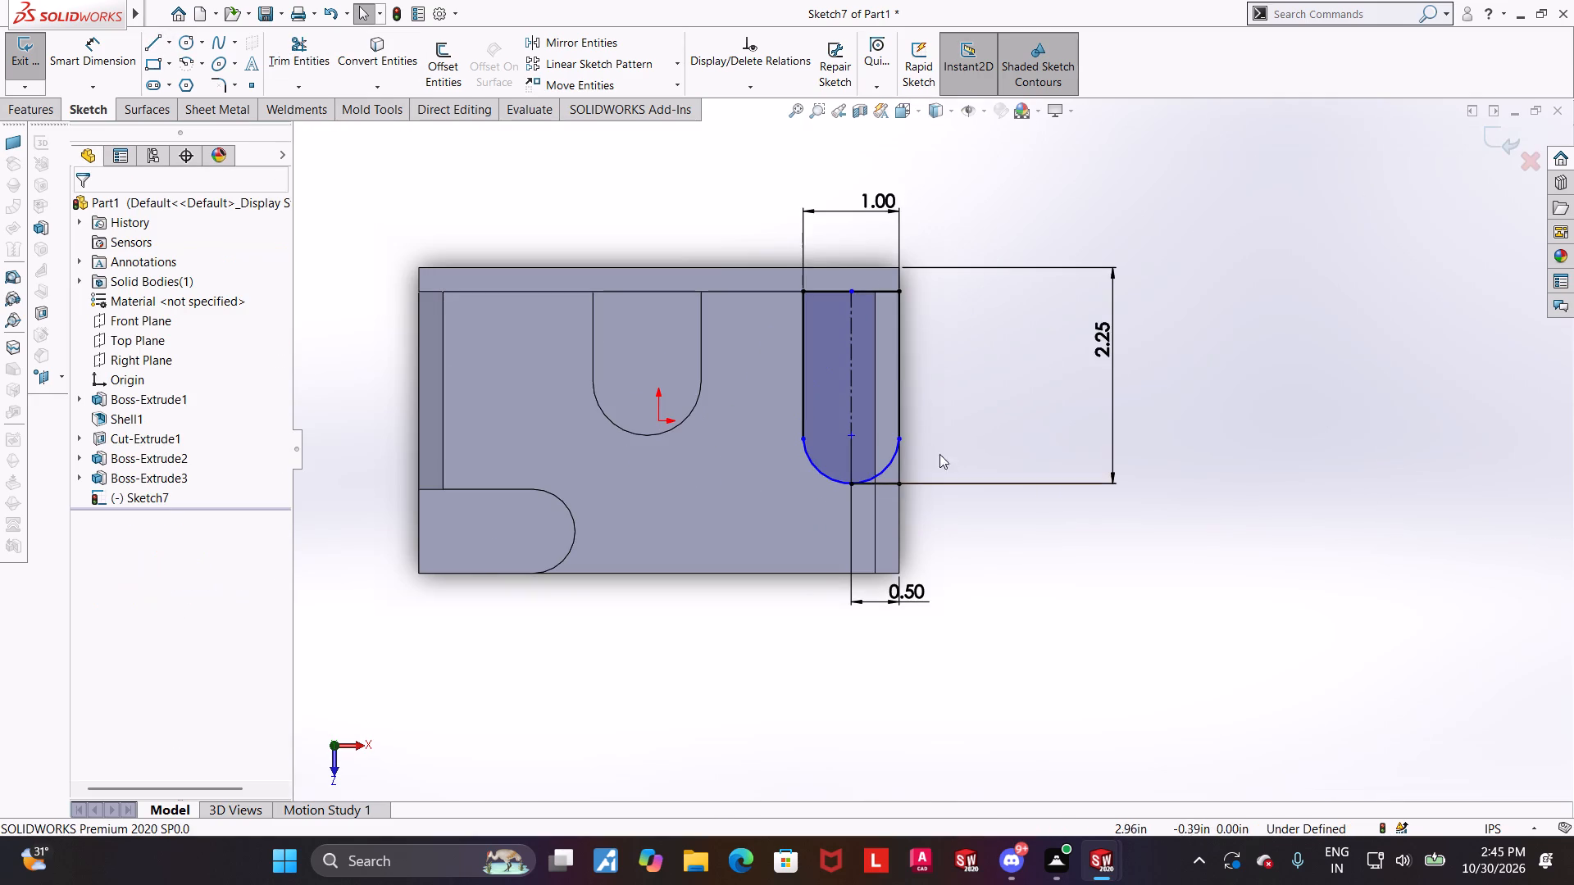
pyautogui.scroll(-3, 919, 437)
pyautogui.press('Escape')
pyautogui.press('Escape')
# Trim away the half of the arc nearest the end wall's outer edge, leaving the squared corner.
pyautogui.scroll(-4, 912, 448)
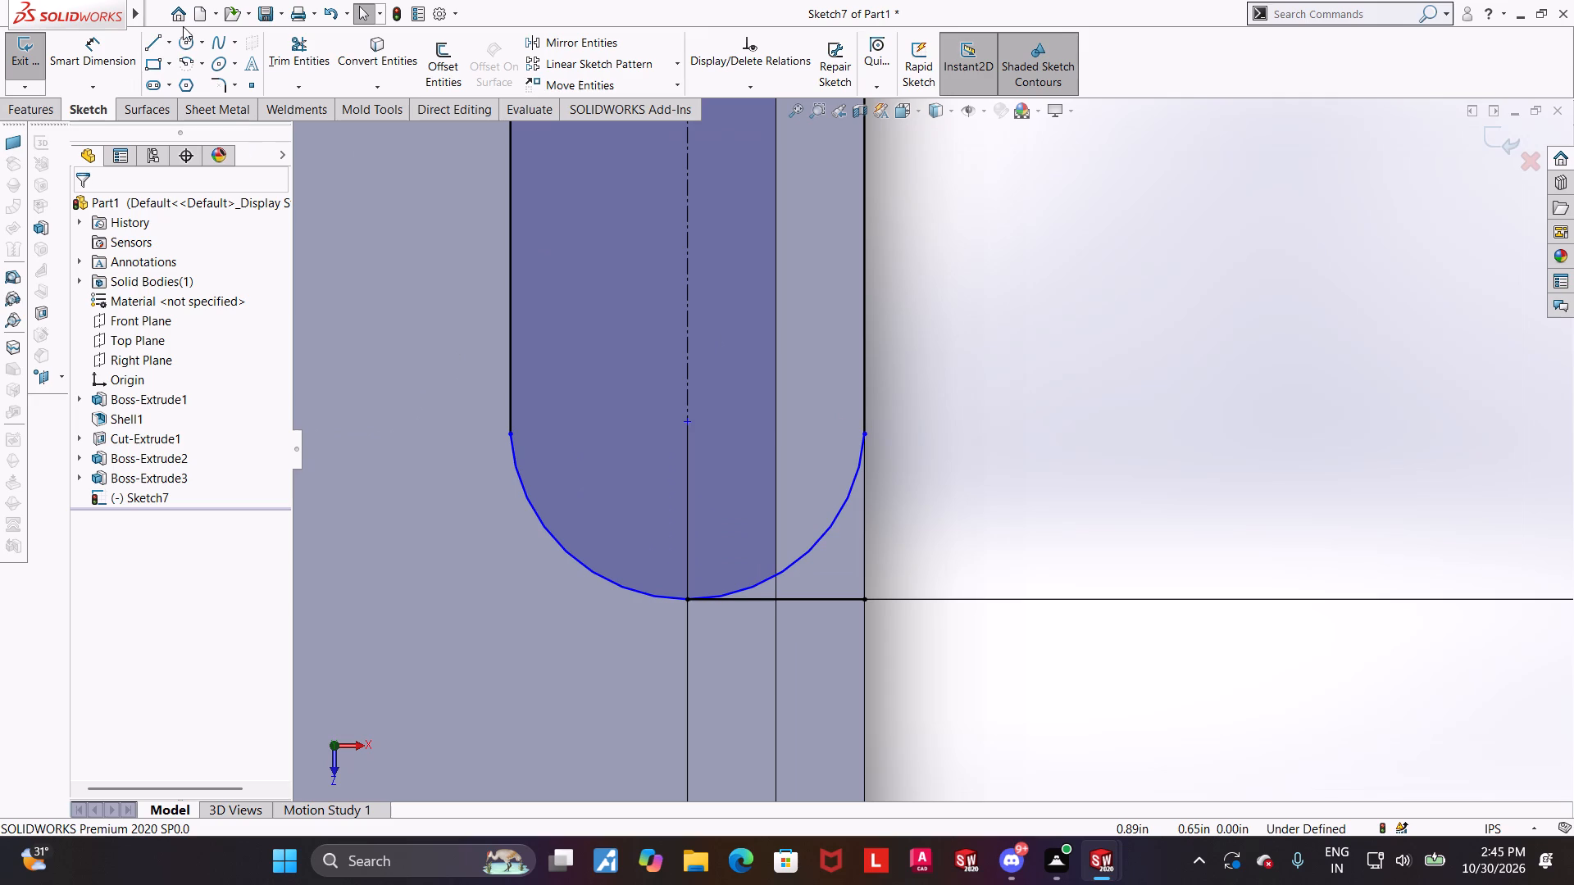
pyautogui.click(309, 66)
pyautogui.moveTo(837, 521); pyautogui.dragTo(809, 472)
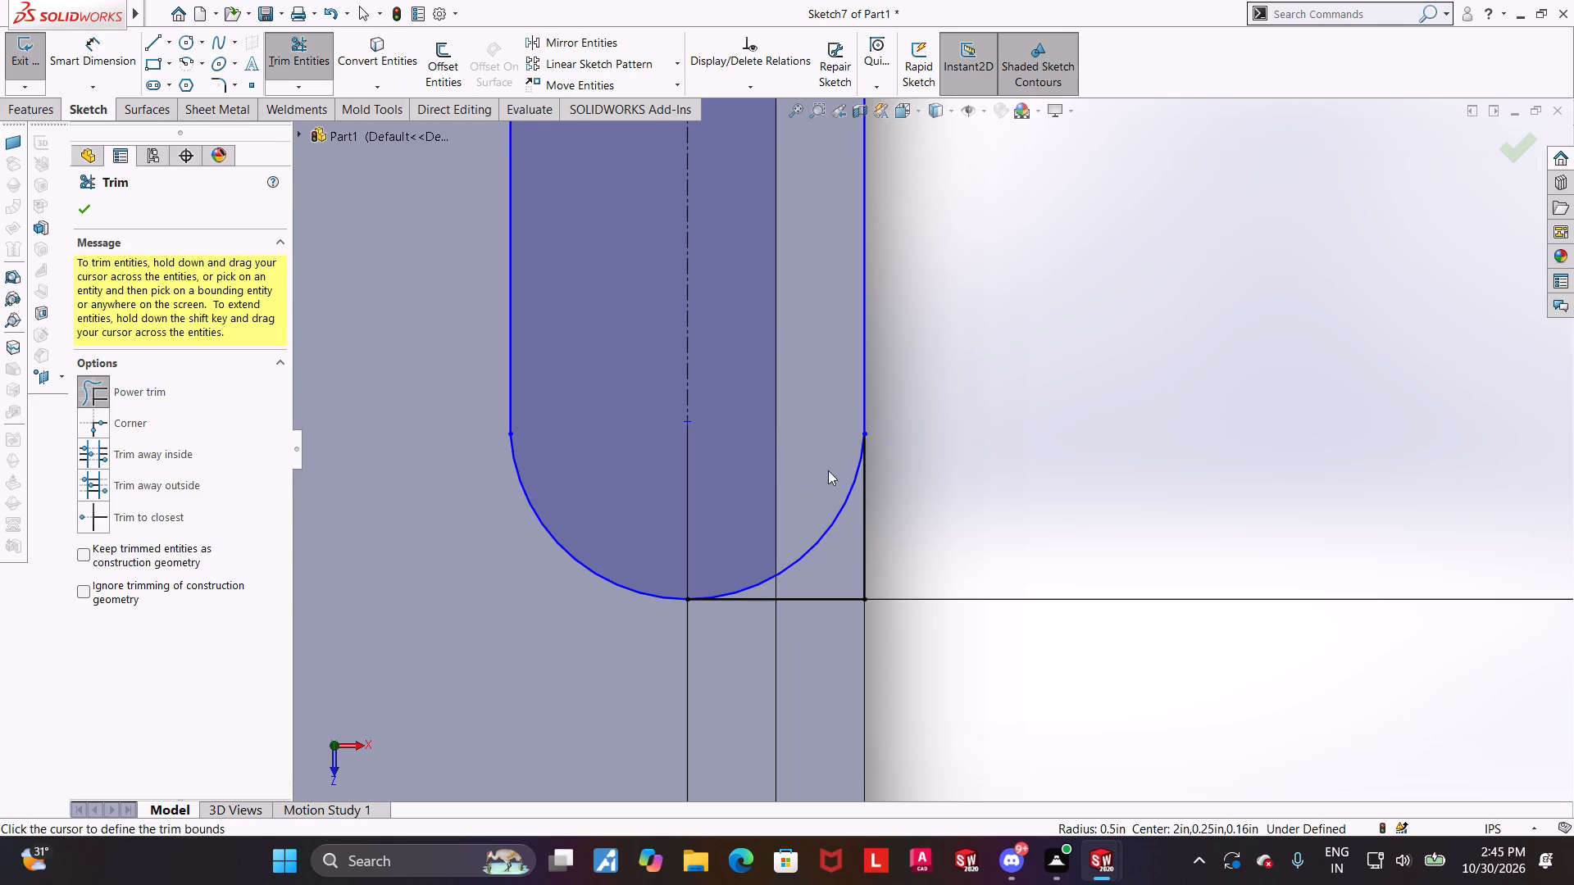
pyautogui.moveTo(857, 533); pyautogui.dragTo(818, 465)
pyautogui.scroll(3, 996, 512)
pyautogui.scroll(4, 1019, 433)
pyautogui.press('Escape')
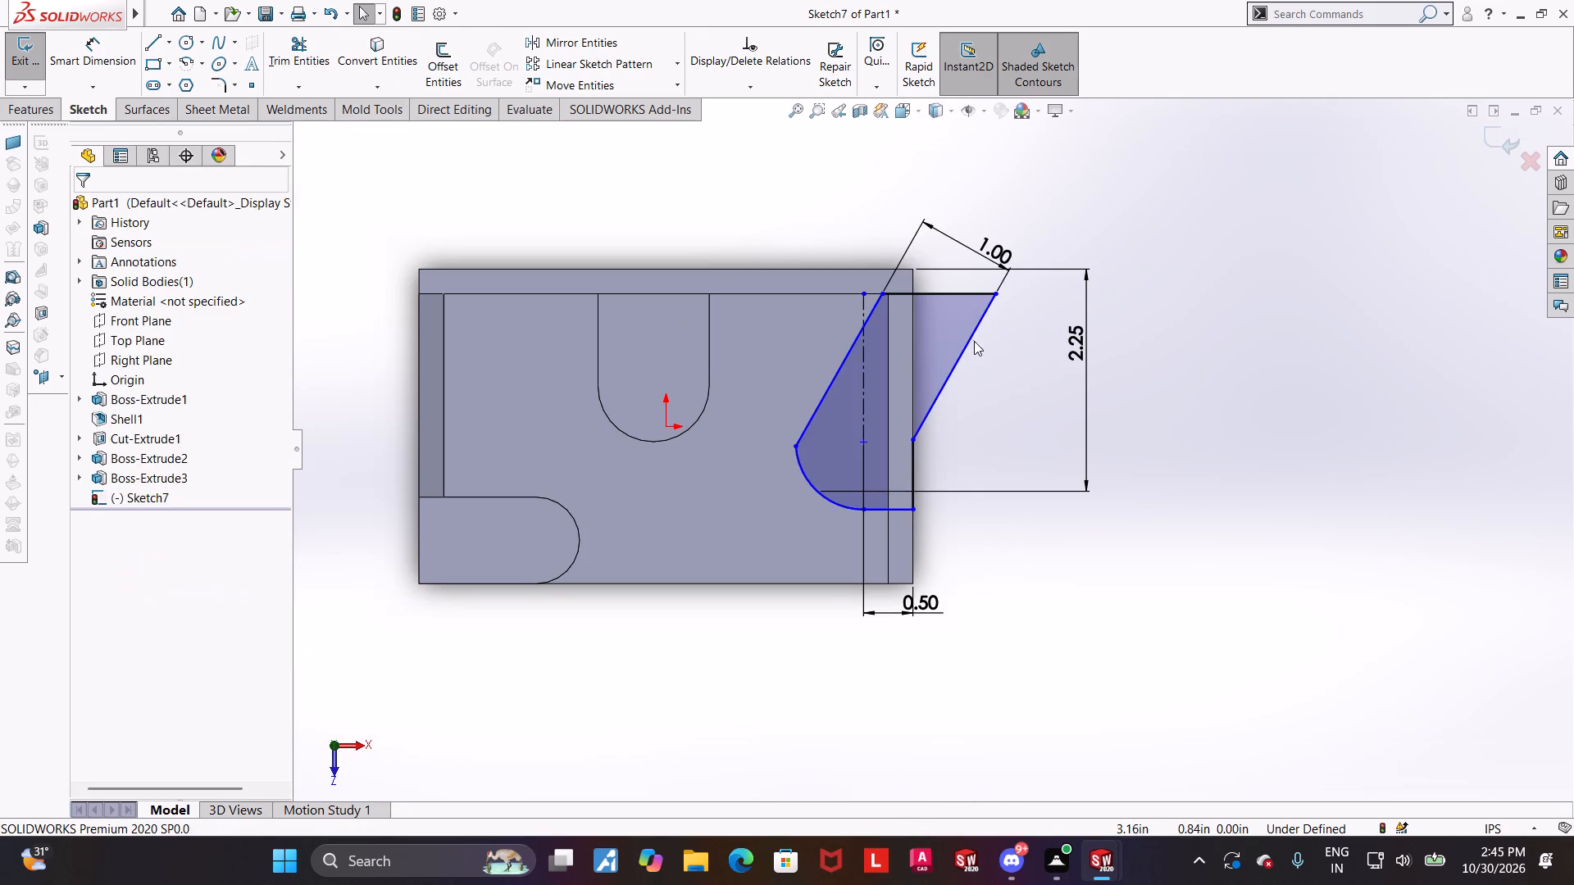
# Make the profile's skewed straight side nearest the end wall vertical.
pyautogui.doubleClick(973, 340)
pyautogui.click(1049, 258)
pyautogui.click(1014, 414)
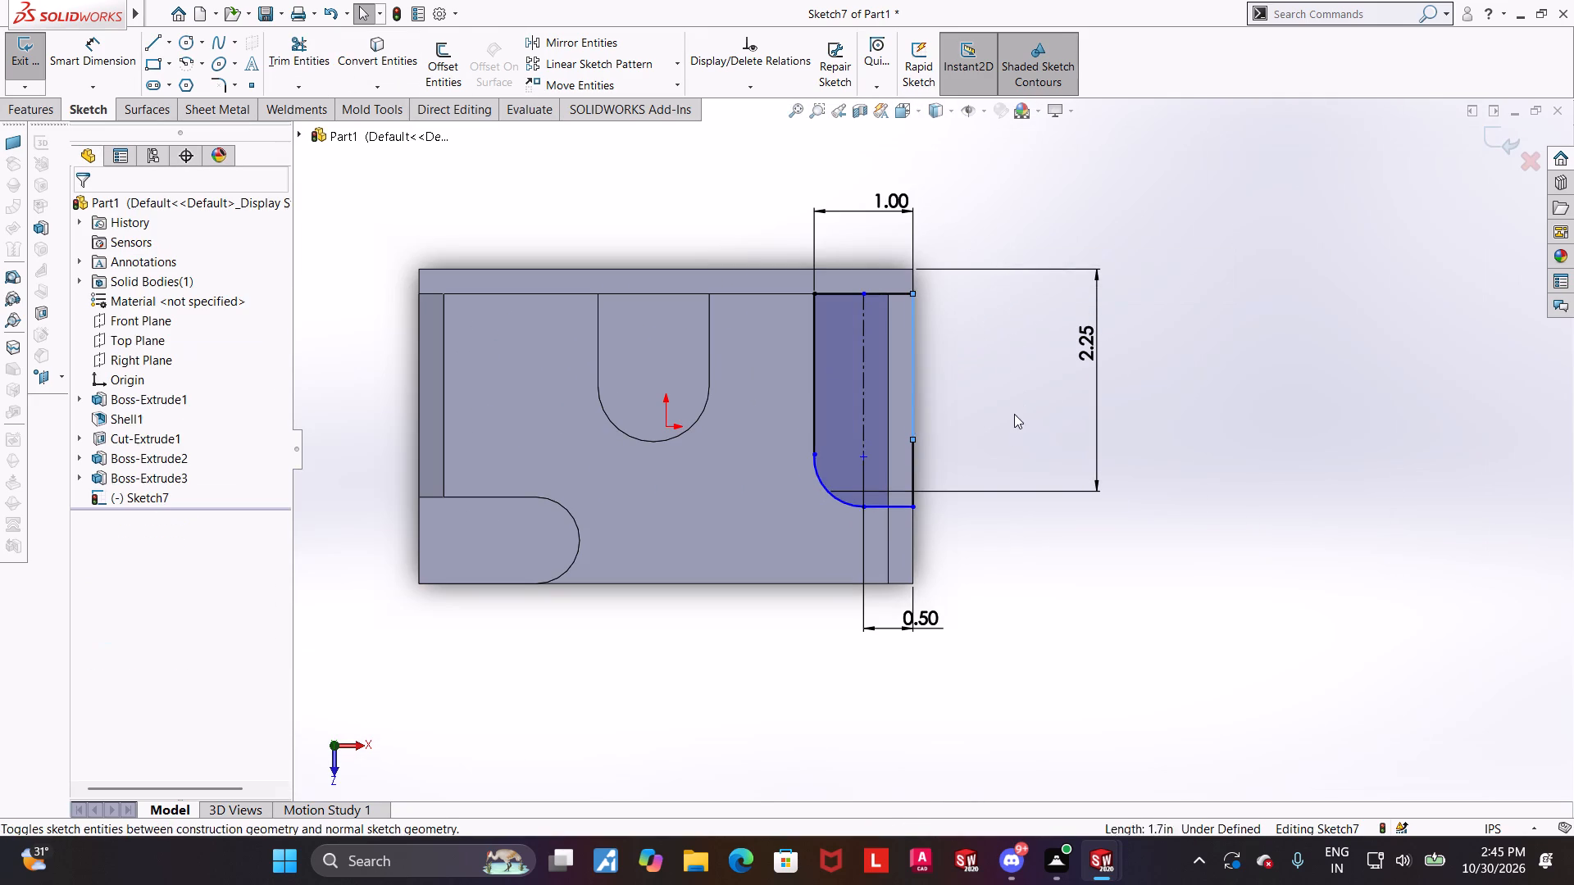
# Make the remaining arc tangent to the profile's inner straight side.
pyautogui.scroll(-4, 931, 479)
pyautogui.click(755, 515)
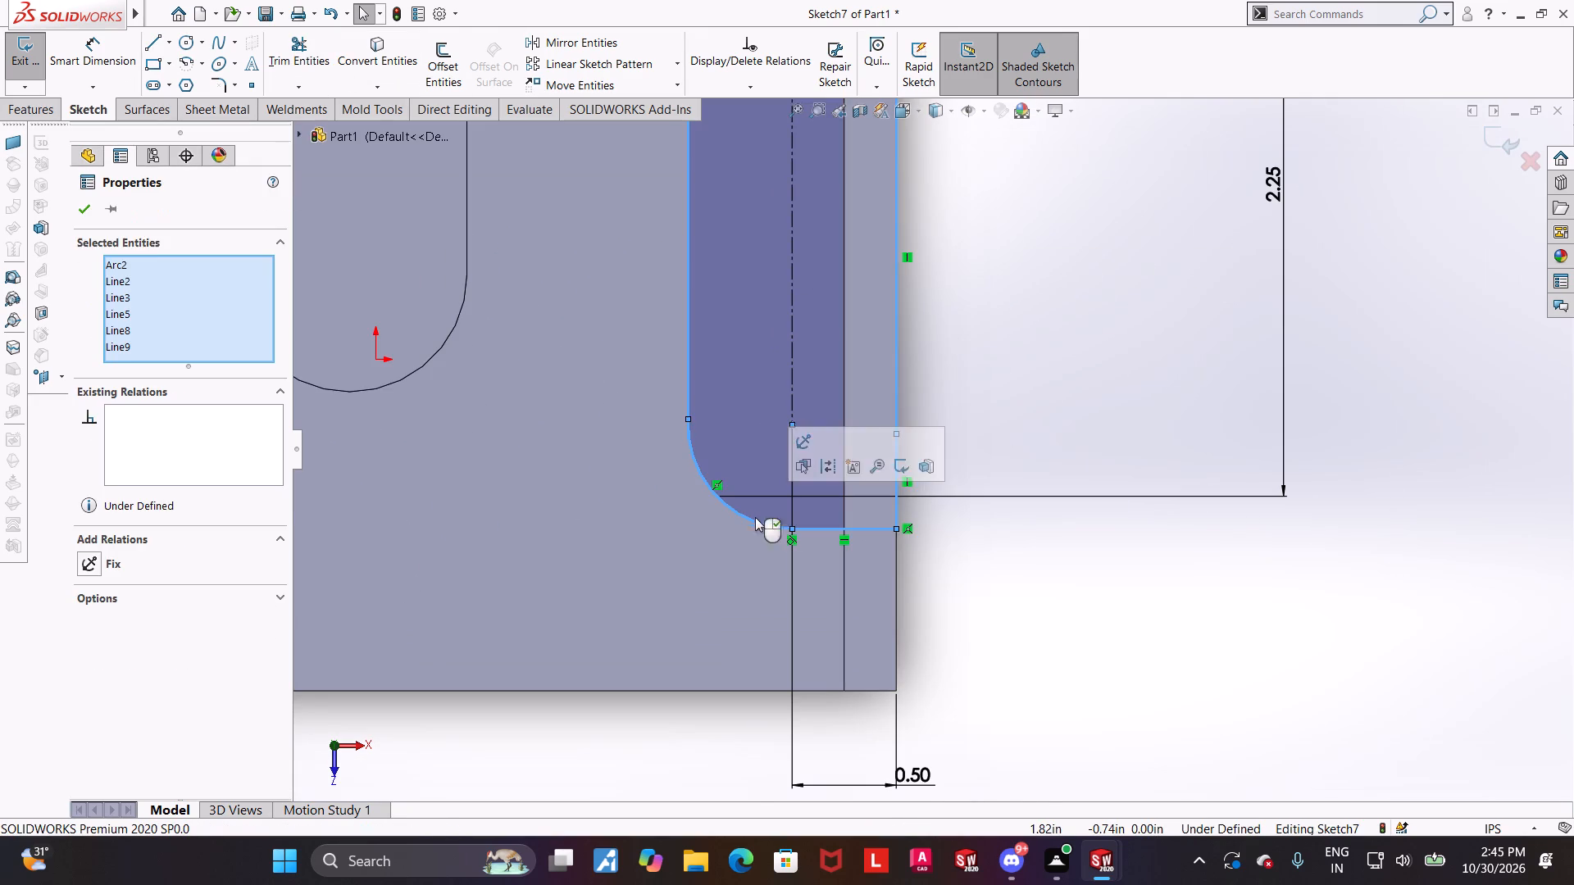
pyautogui.click(1199, 511)
pyautogui.click(736, 514)
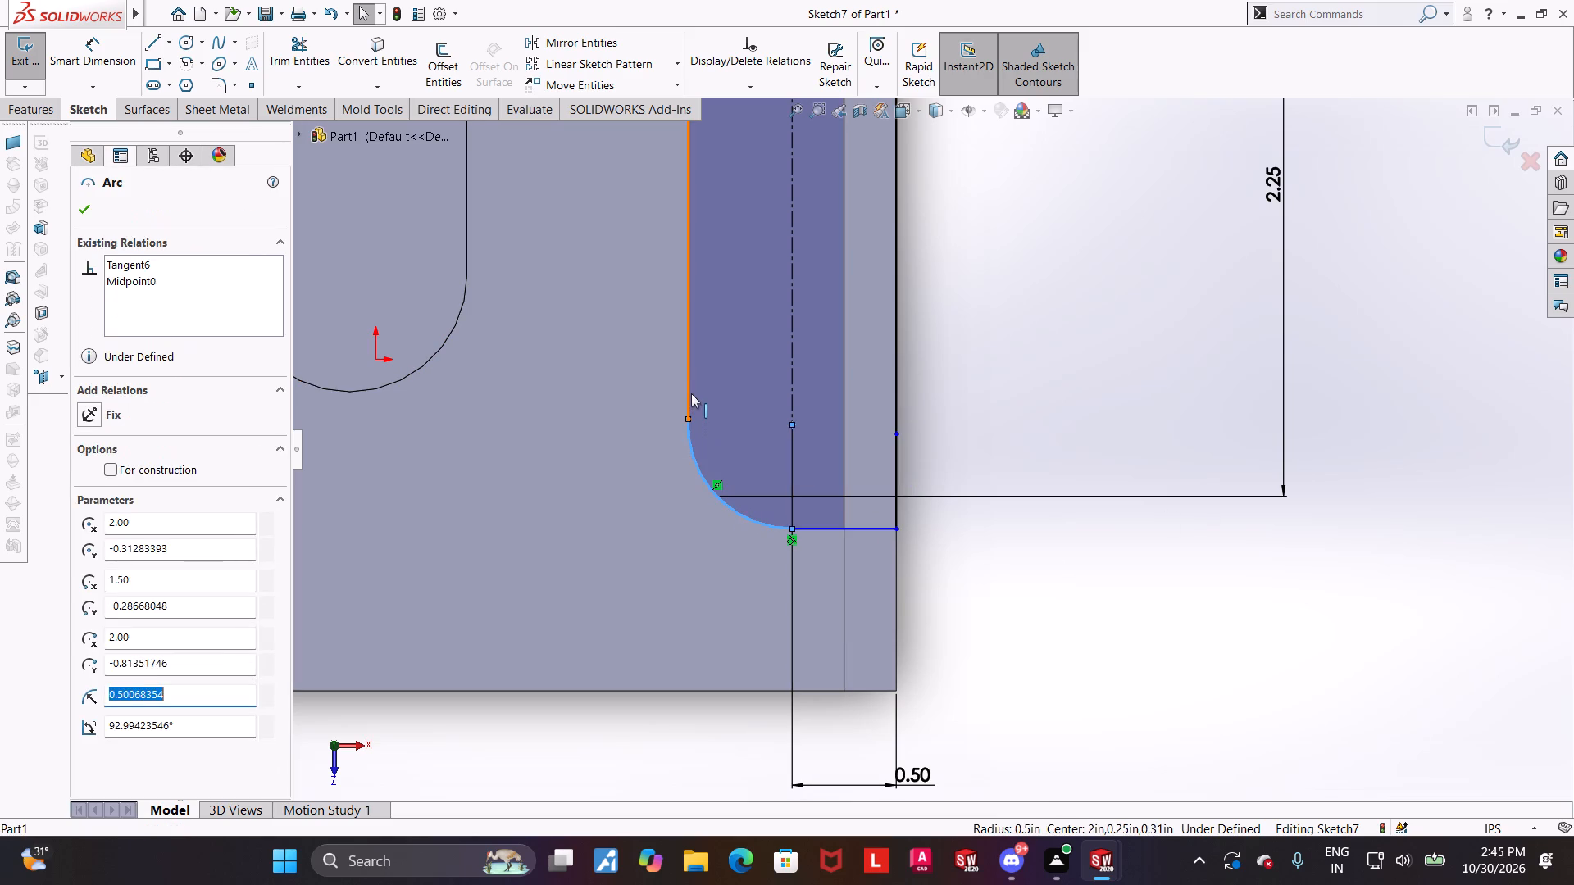
pyautogui.keyDown('ctrl'); pyautogui.click(691, 391); pyautogui.keyUp('ctrl')
pyautogui.click(83, 501)
pyautogui.click(1257, 583)
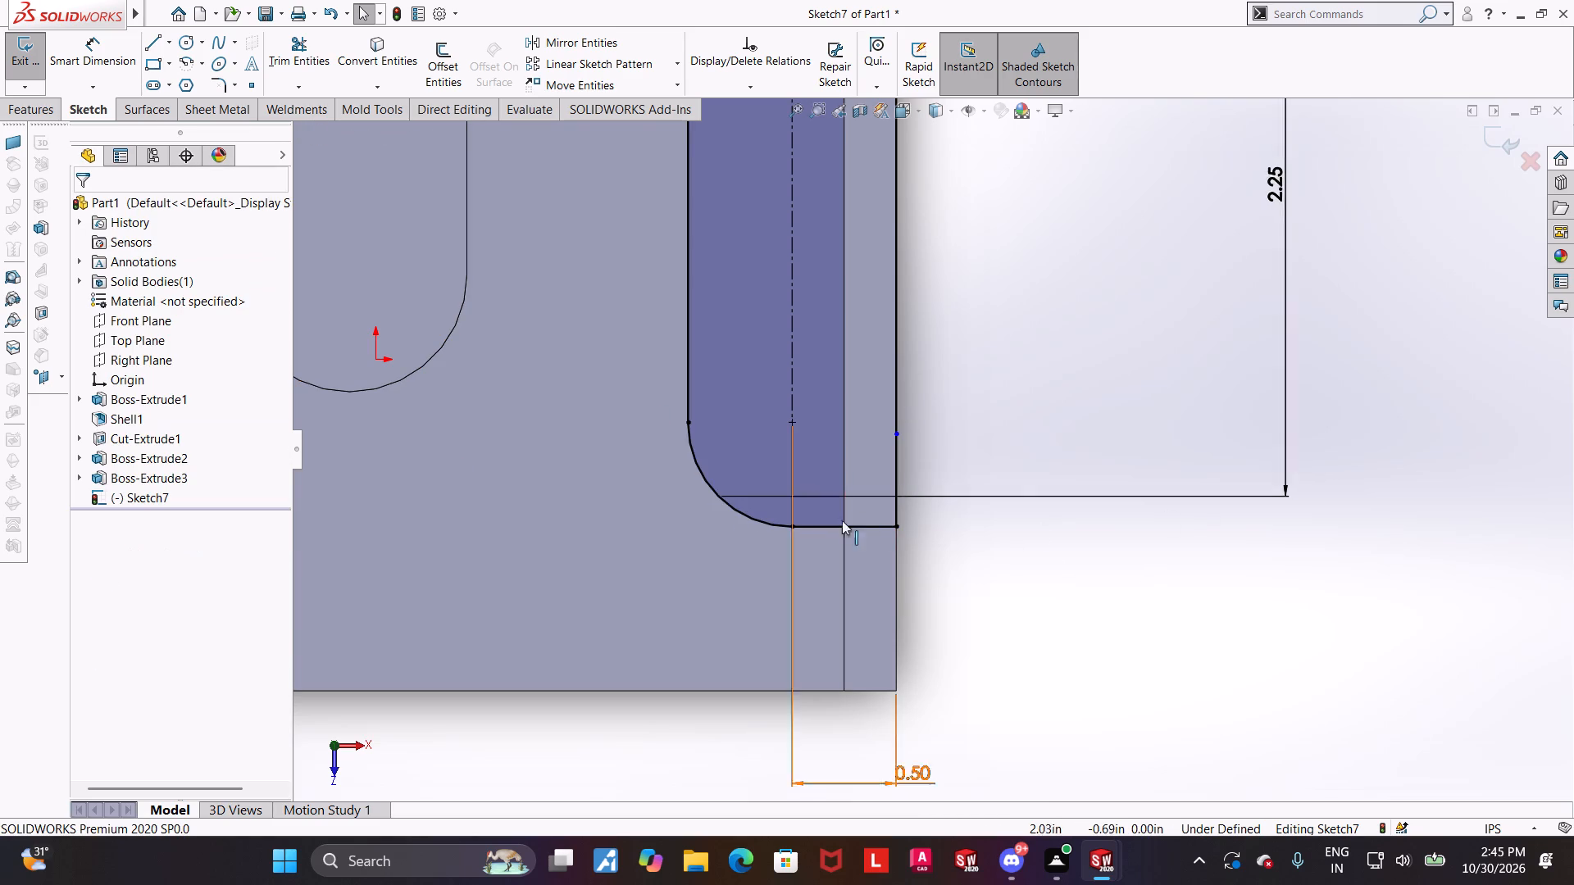
# Examine the profile's front line, arc and loose endpoint on the outer side for what is still under-defined.
pyautogui.scroll(8, 1099, 524)
pyautogui.scroll(-4, 1014, 397)
pyautogui.scroll(-2, 767, 442)
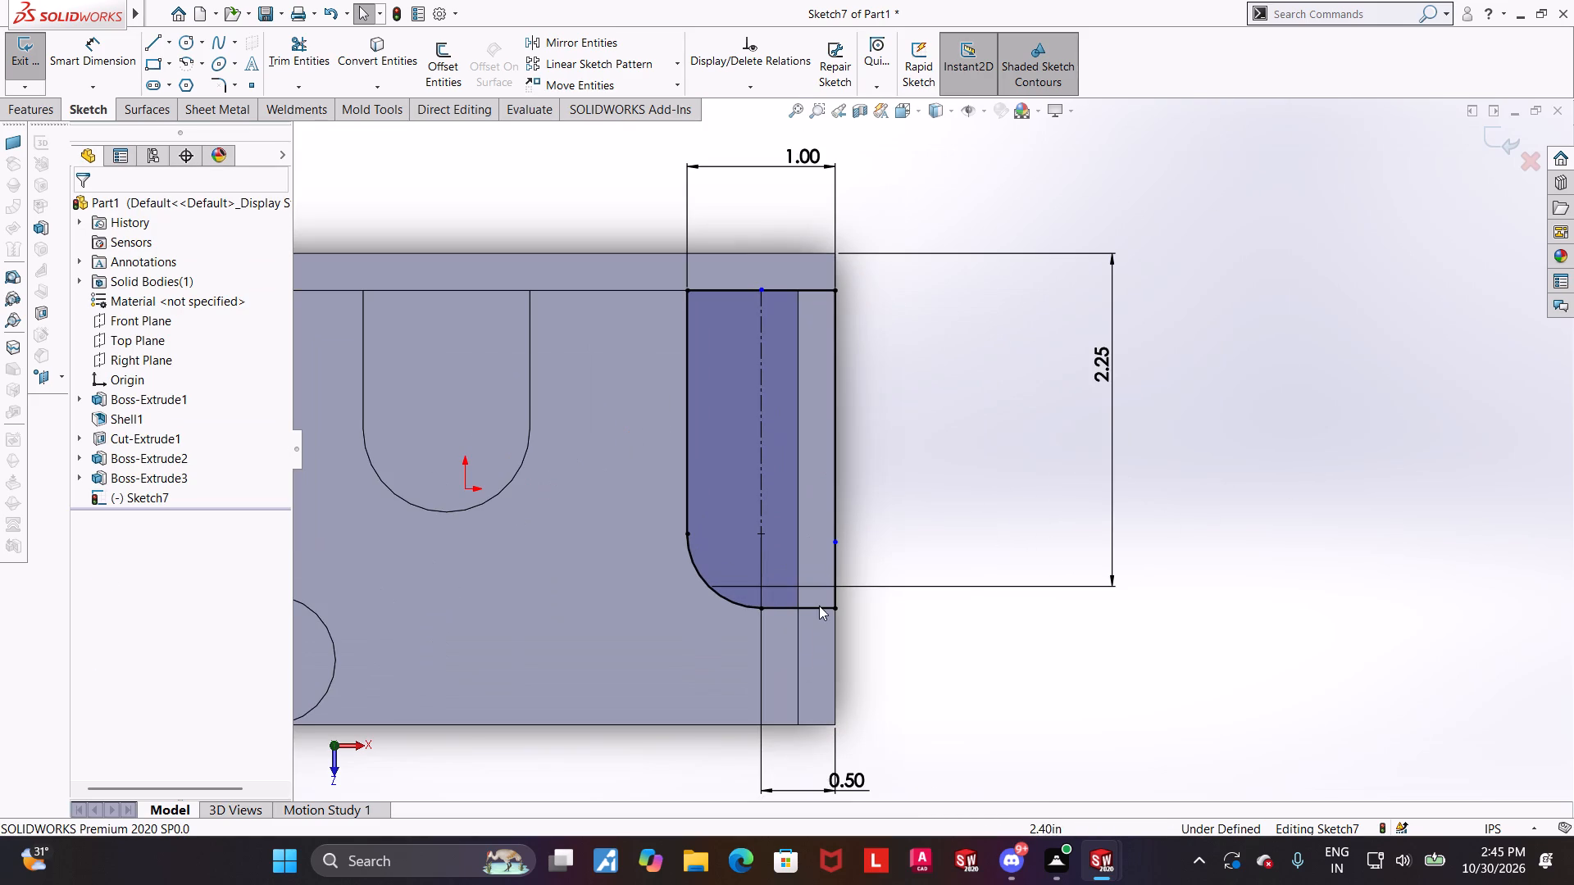
pyautogui.click(793, 607)
pyautogui.keyDown('ctrl'); pyautogui.click(716, 597); pyautogui.keyUp('ctrl')
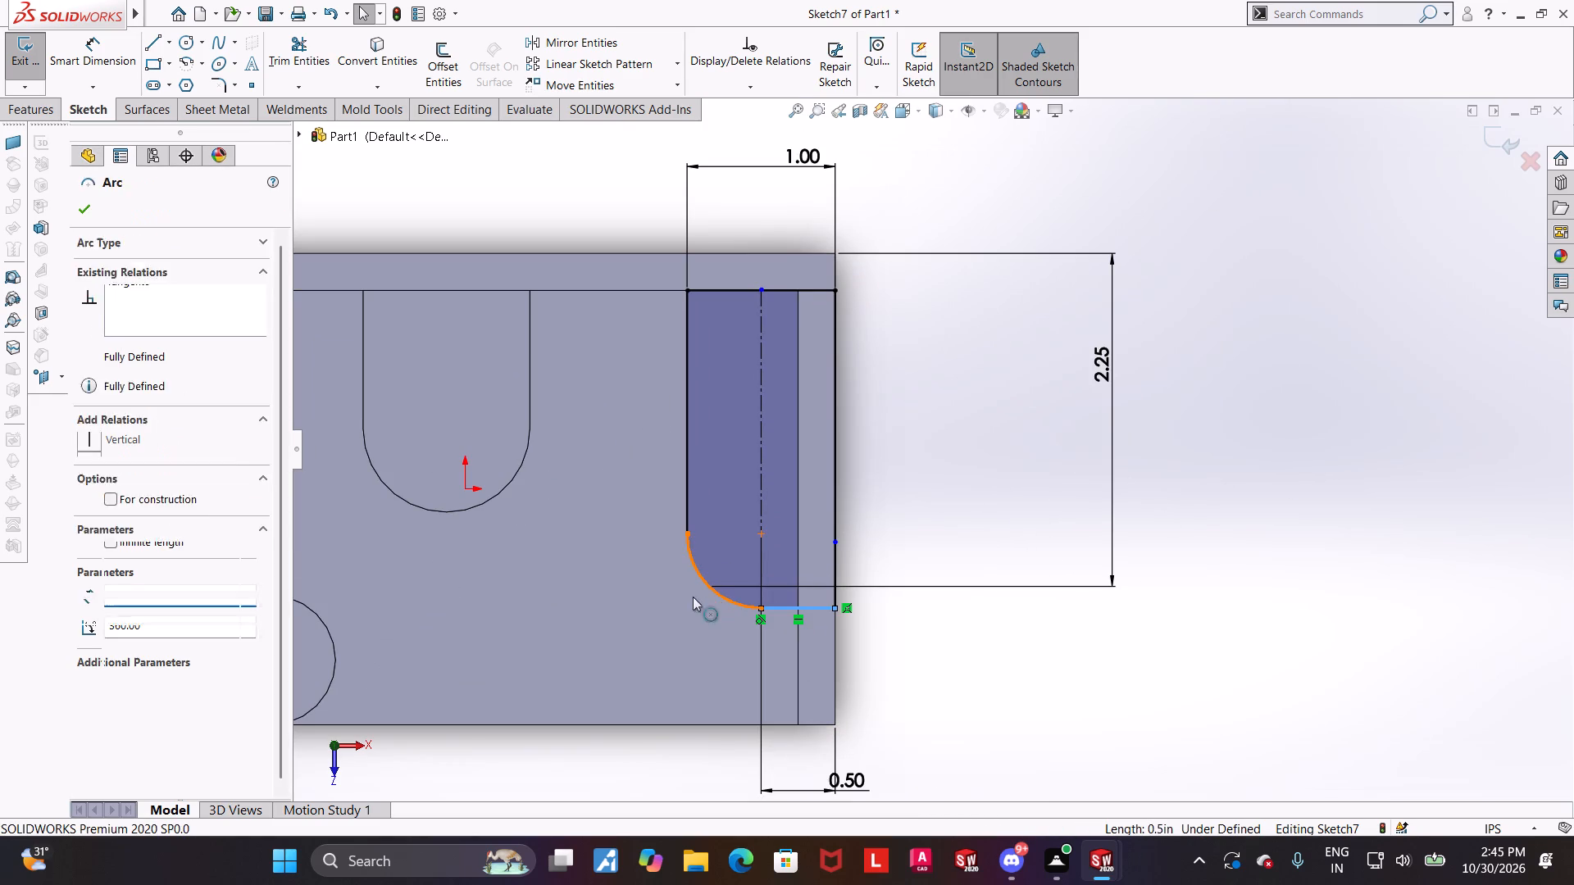
pyautogui.click(1065, 456)
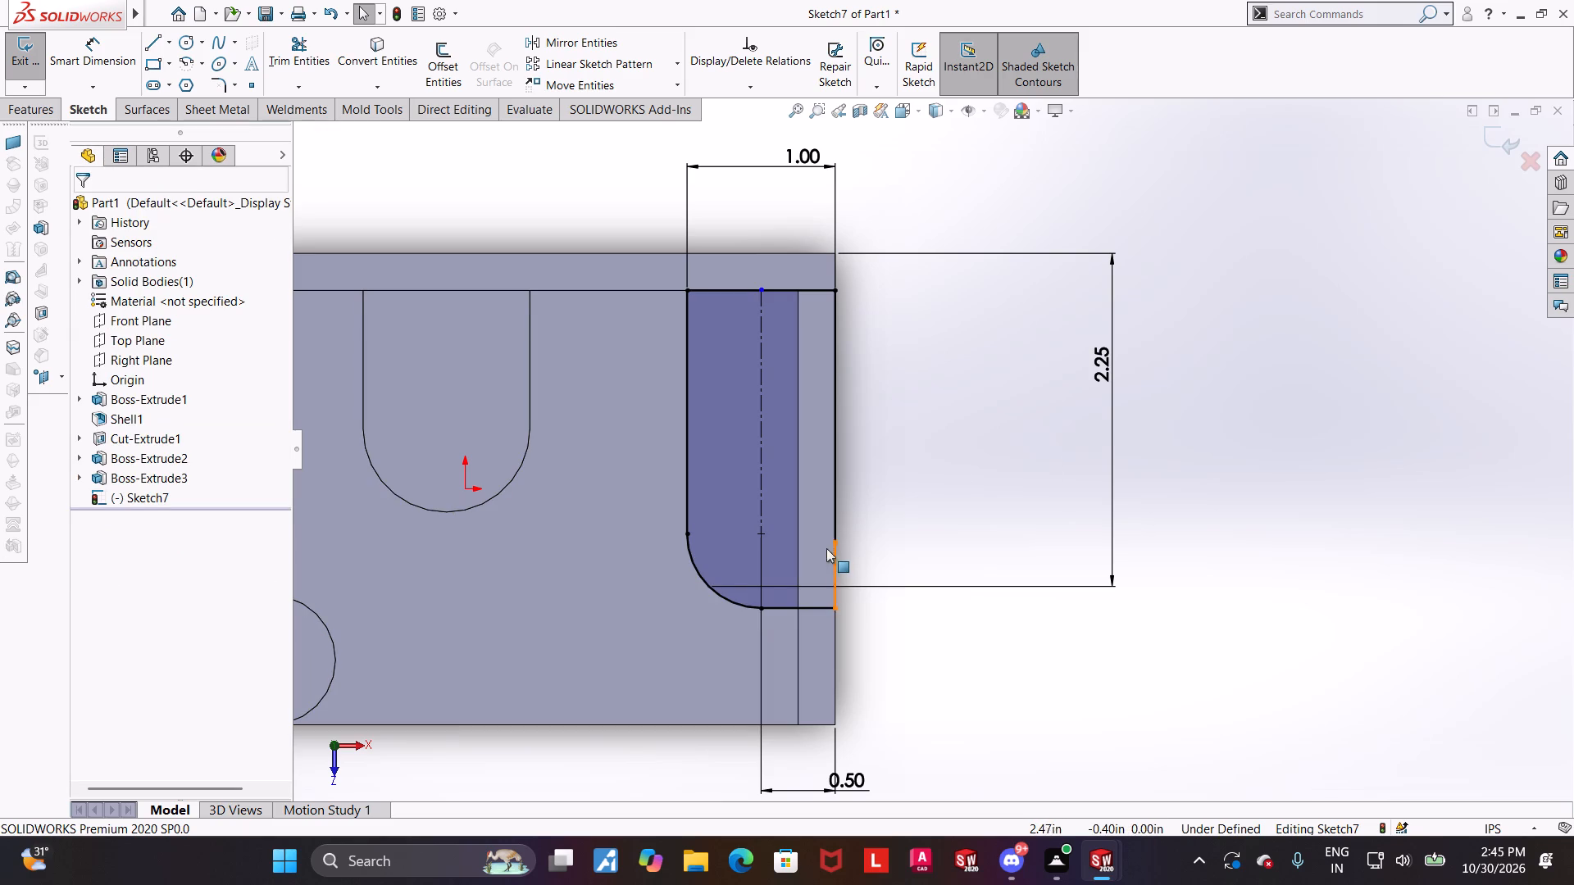
pyautogui.click(831, 544)
pyautogui.rightClick(831, 544)
pyautogui.press('Escape')
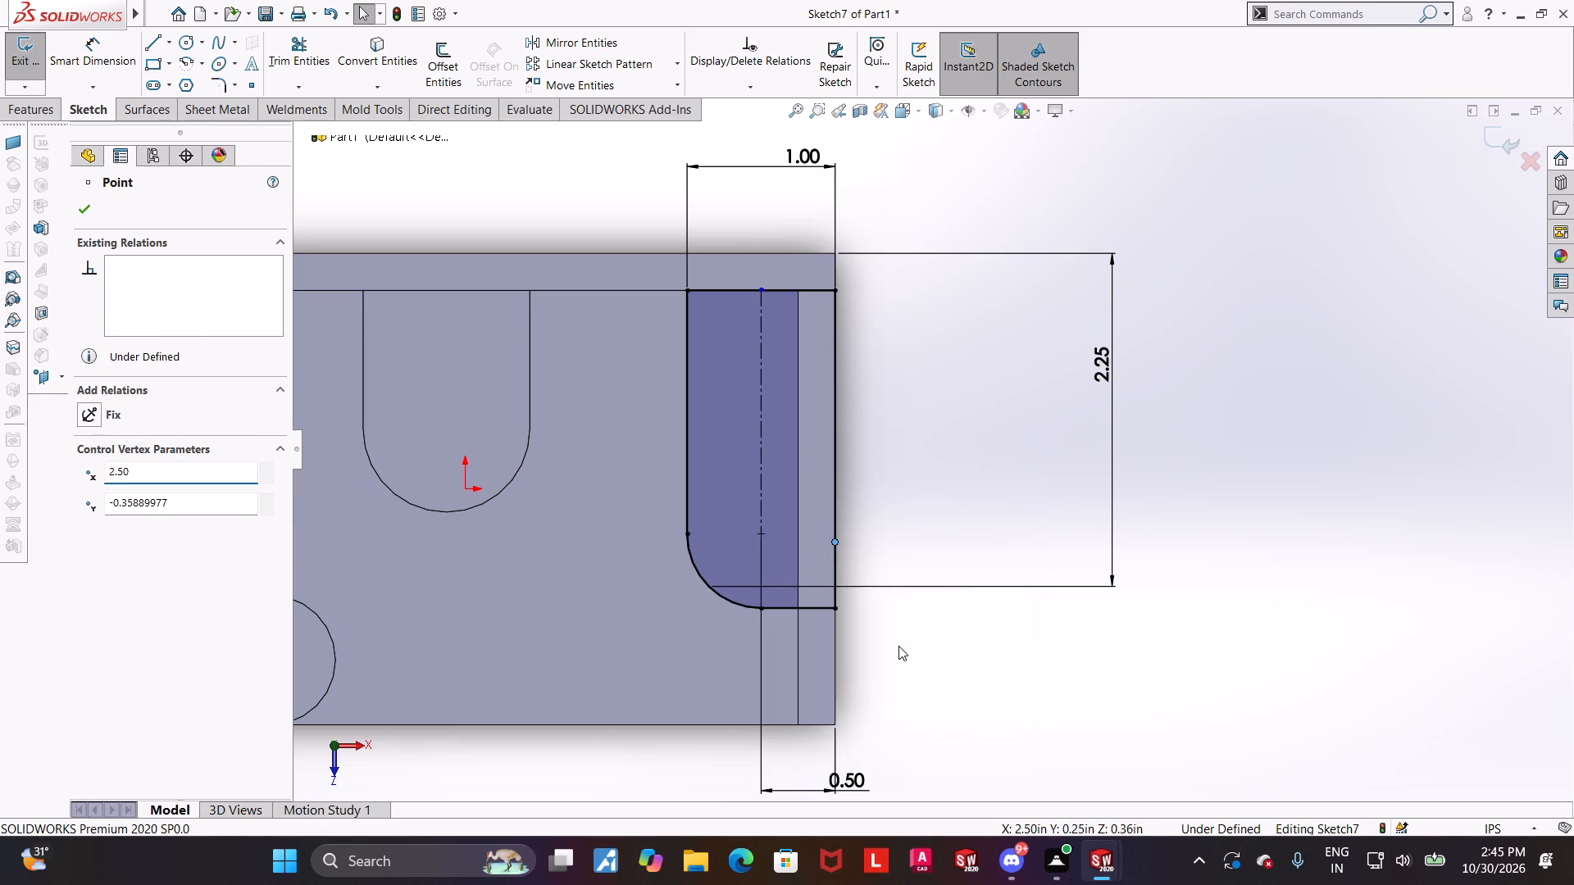
pyautogui.press('Escape')
# Trim away the outer side's short front segment and extend its long segment to the profile's front corner.
pyautogui.click(272, 56)
pyautogui.scroll(-1, 916, 549)
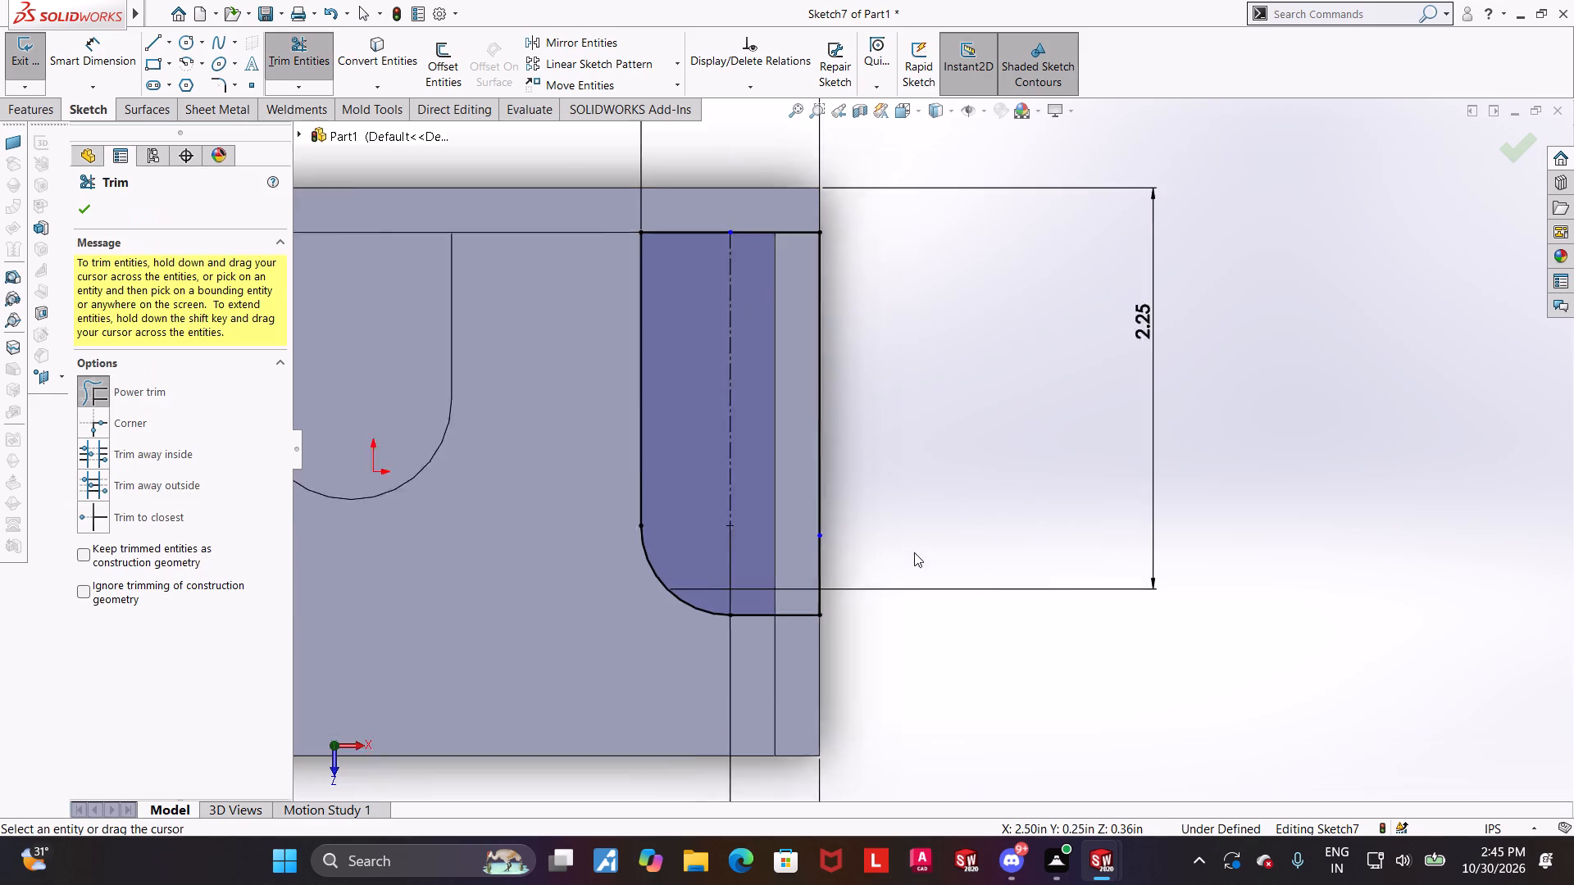
pyautogui.scroll(-1, 914, 552)
pyautogui.moveTo(812, 554); pyautogui.dragTo(786, 554)
pyautogui.click(804, 525)
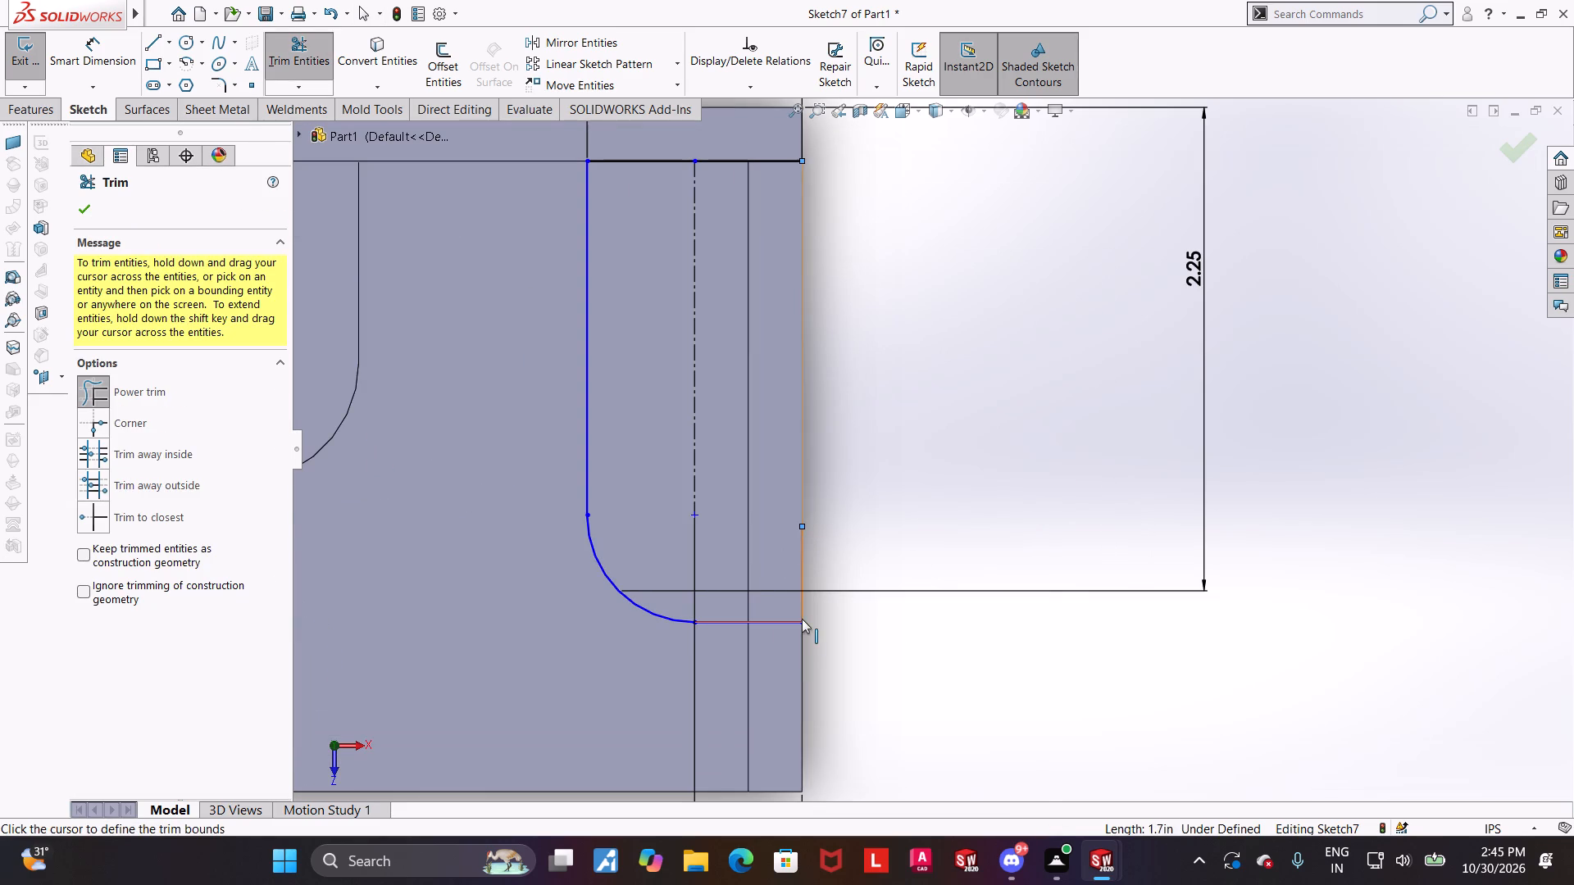
pyautogui.keyDown('ctrl'); pyautogui.click(802, 619); pyautogui.keyUp('ctrl')
pyautogui.click(965, 666)
pyautogui.scroll(3, 900, 628)
pyautogui.press('Escape')
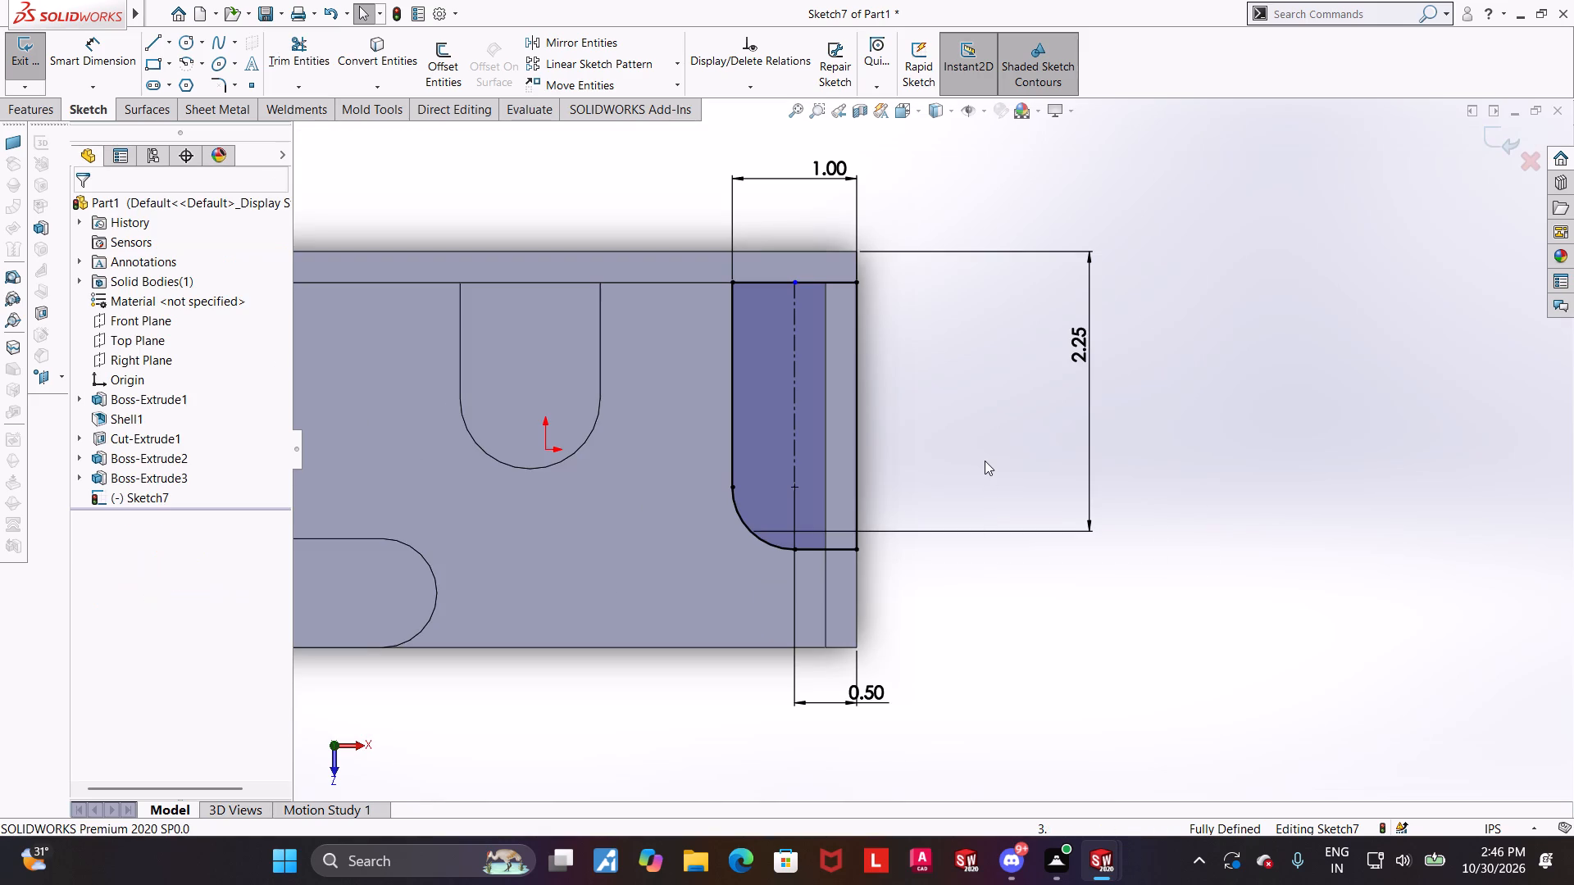
# Finish the sketch and extrude the back-corner profile to a blind depth of 1.75 in minus 0.25 in, merged with the body.
pyautogui.scroll(1, 998, 494)
pyautogui.scroll(-1, 998, 494)
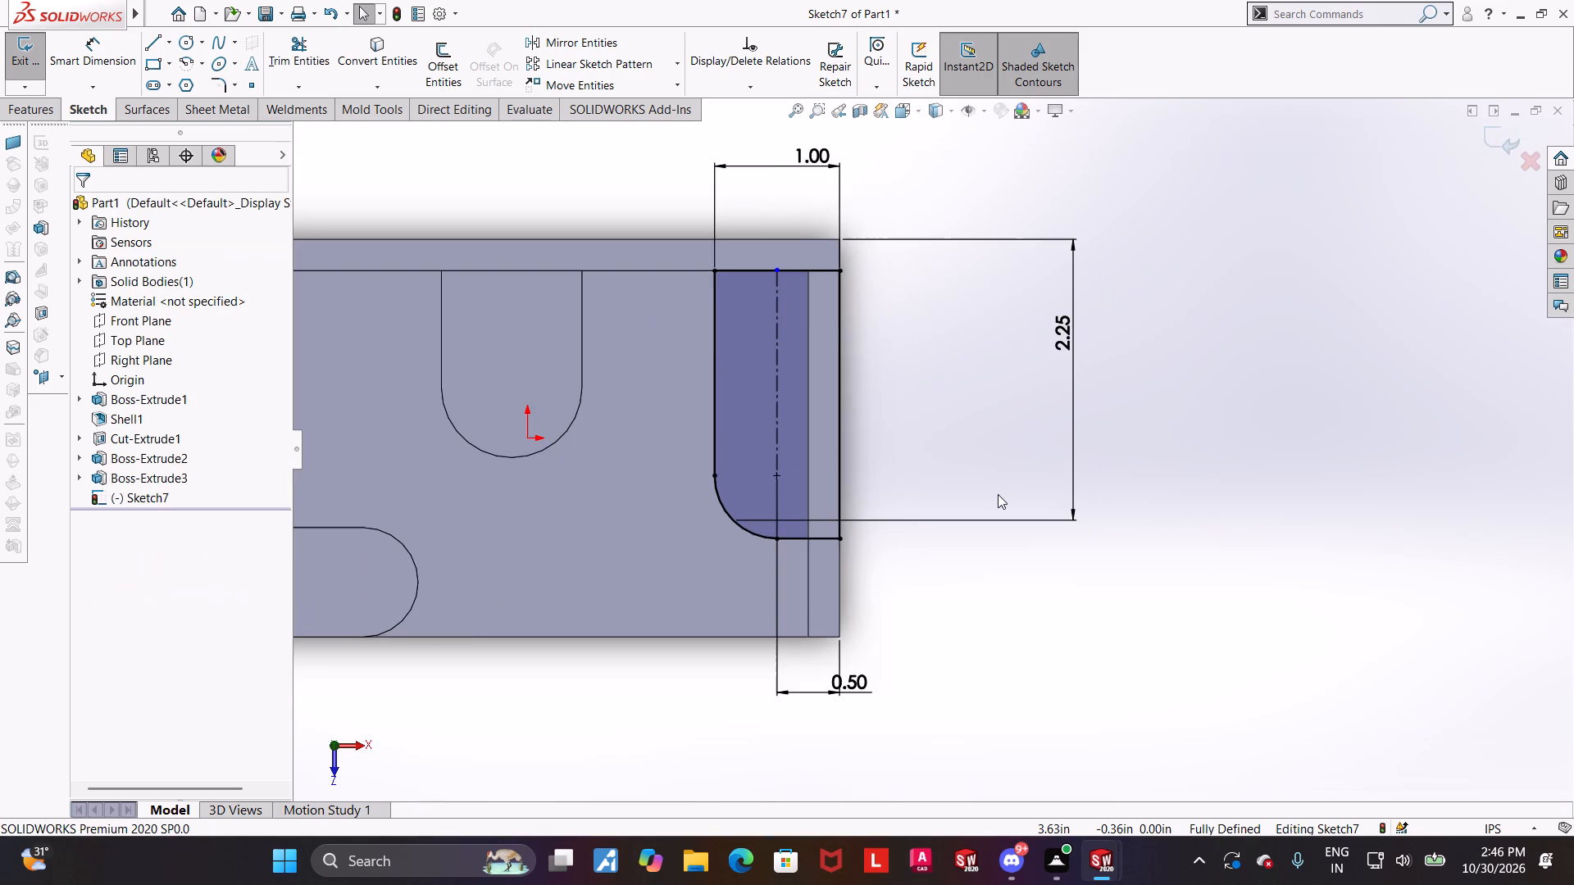
pyautogui.scroll(1, 998, 494)
pyautogui.scroll(-1, 962, 490)
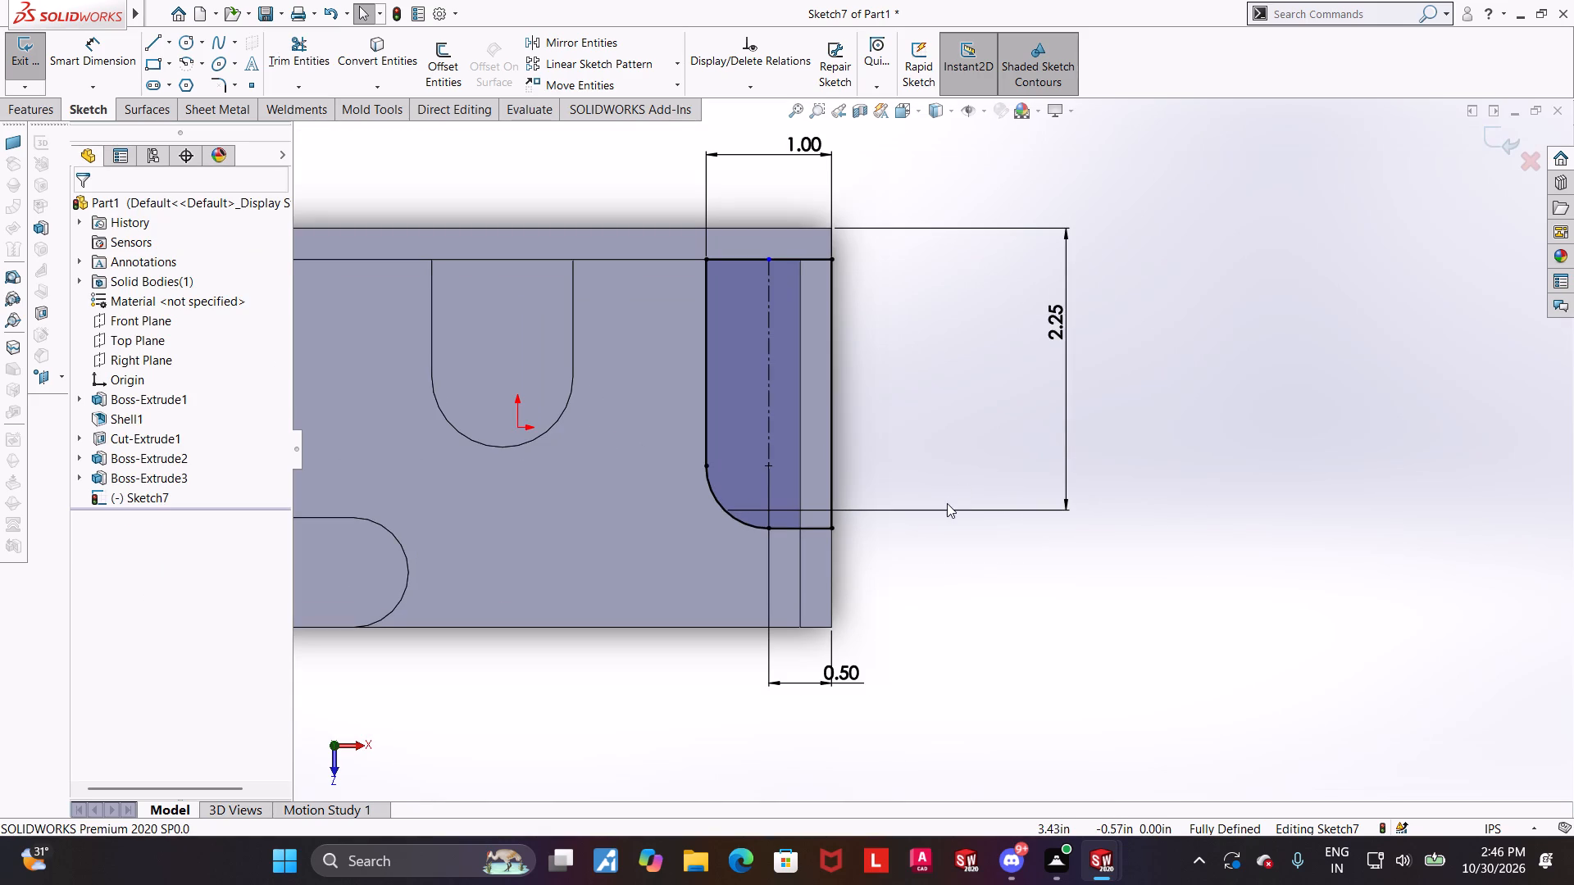
pyautogui.moveTo(944, 462); pyautogui.dragTo(955, 284, button='middle')
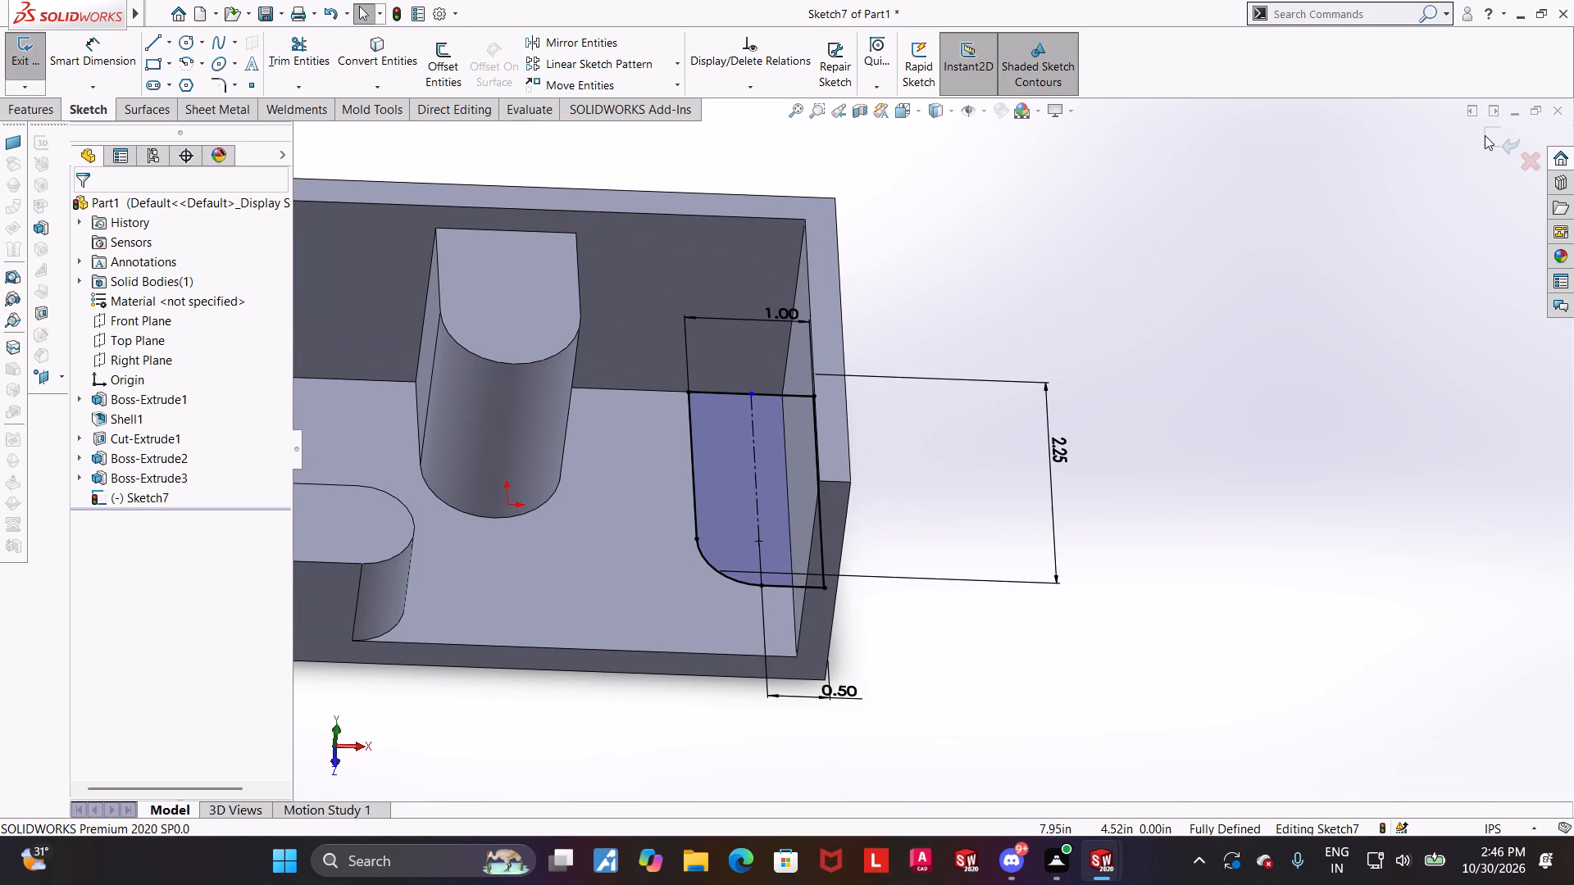
pyautogui.click(1493, 135)
pyautogui.click(44, 52)
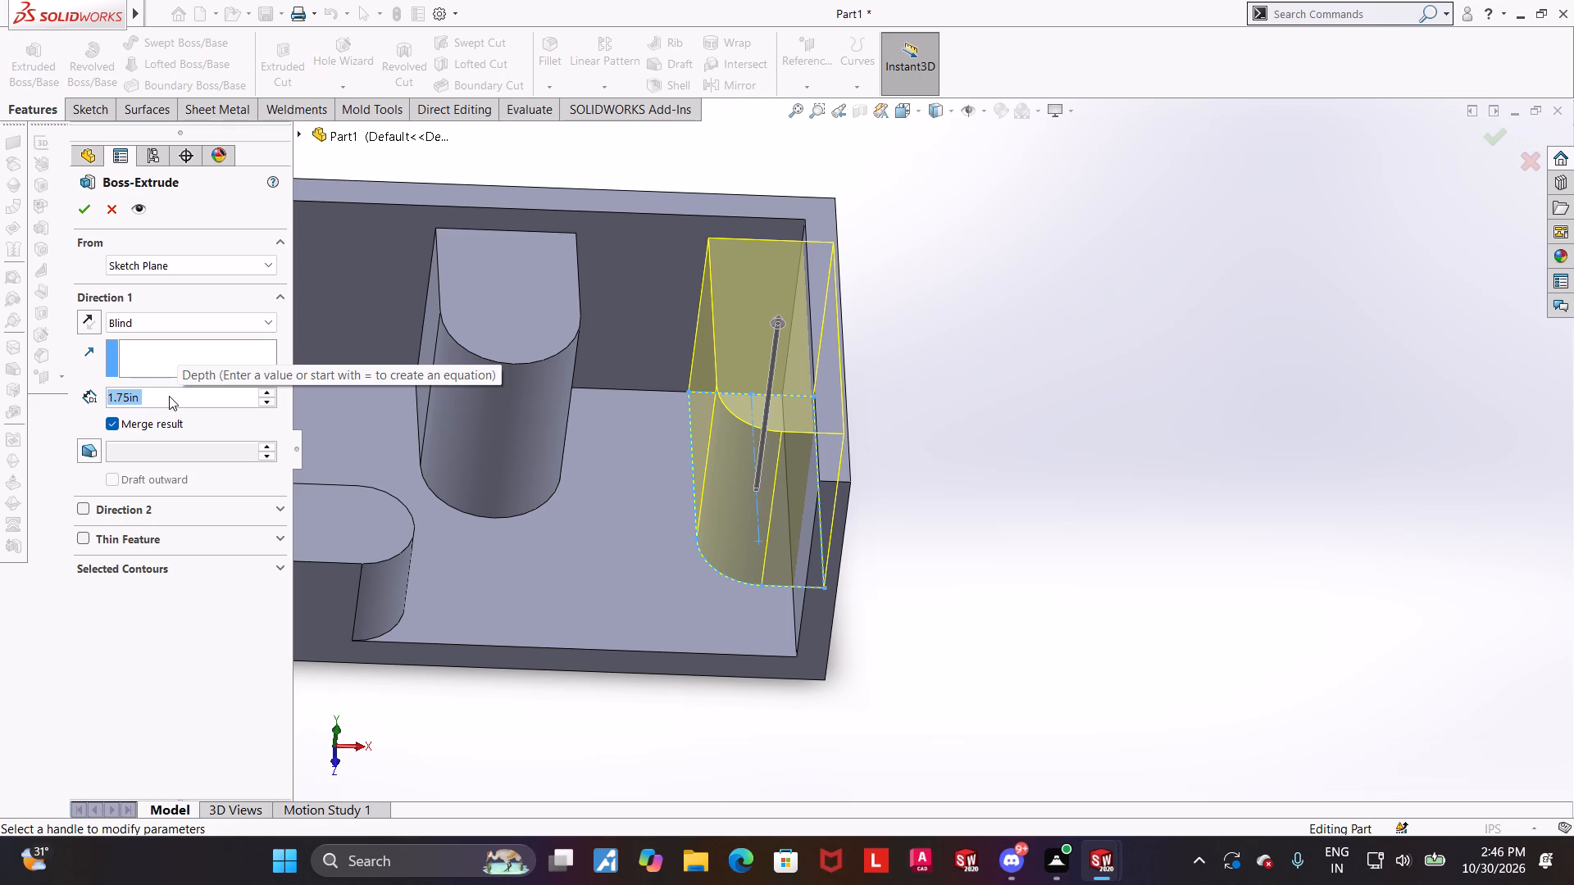
pyautogui.click(184, 396)
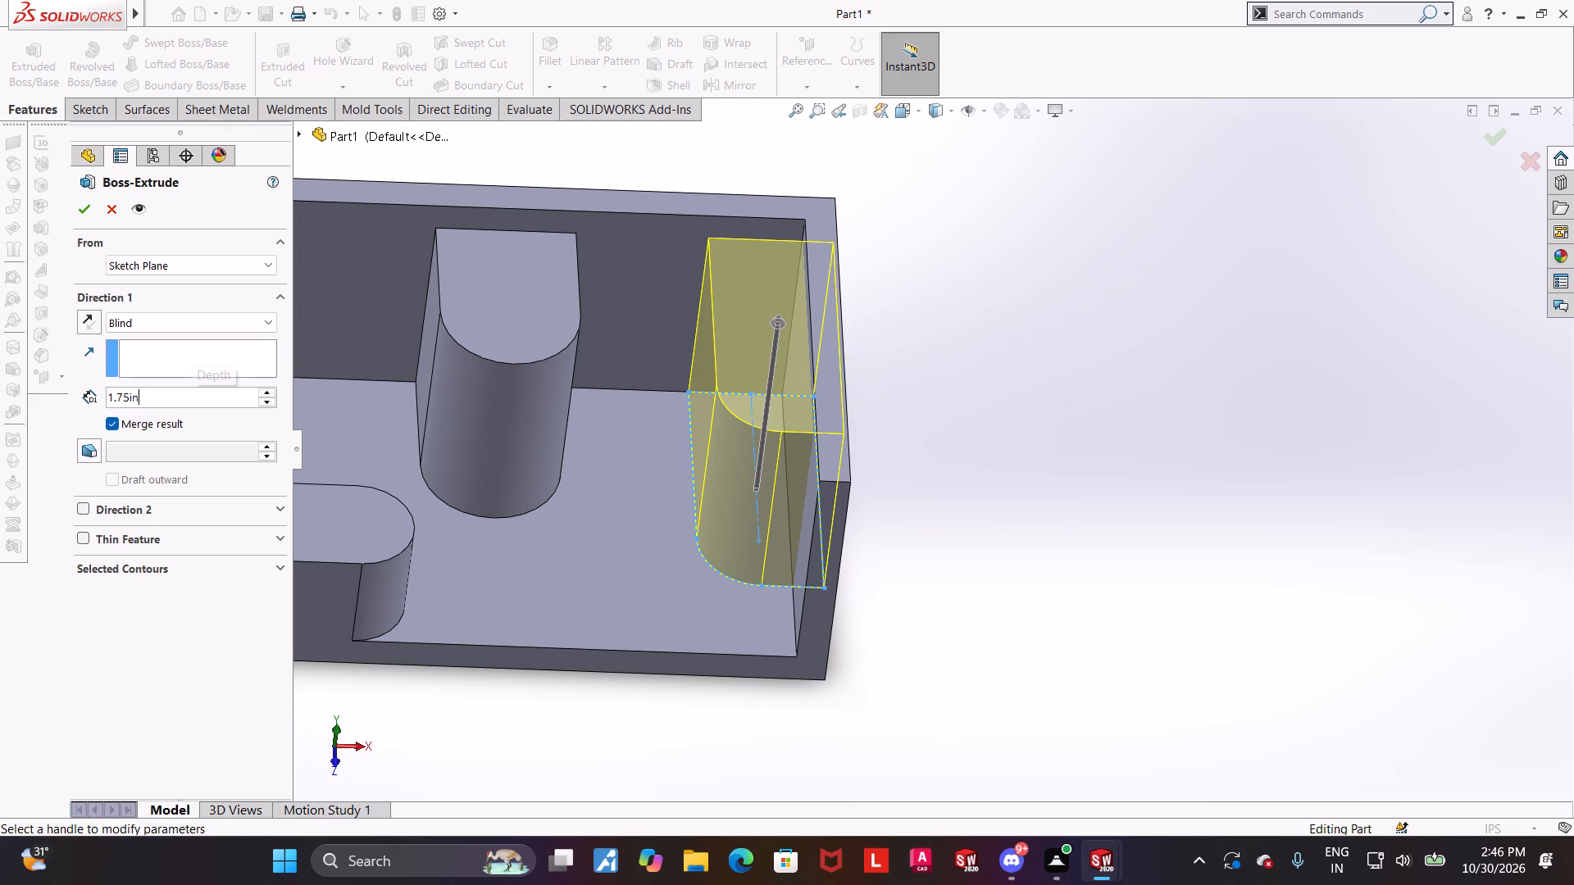
pyautogui.press('-')
pyautogui.write('0.25')
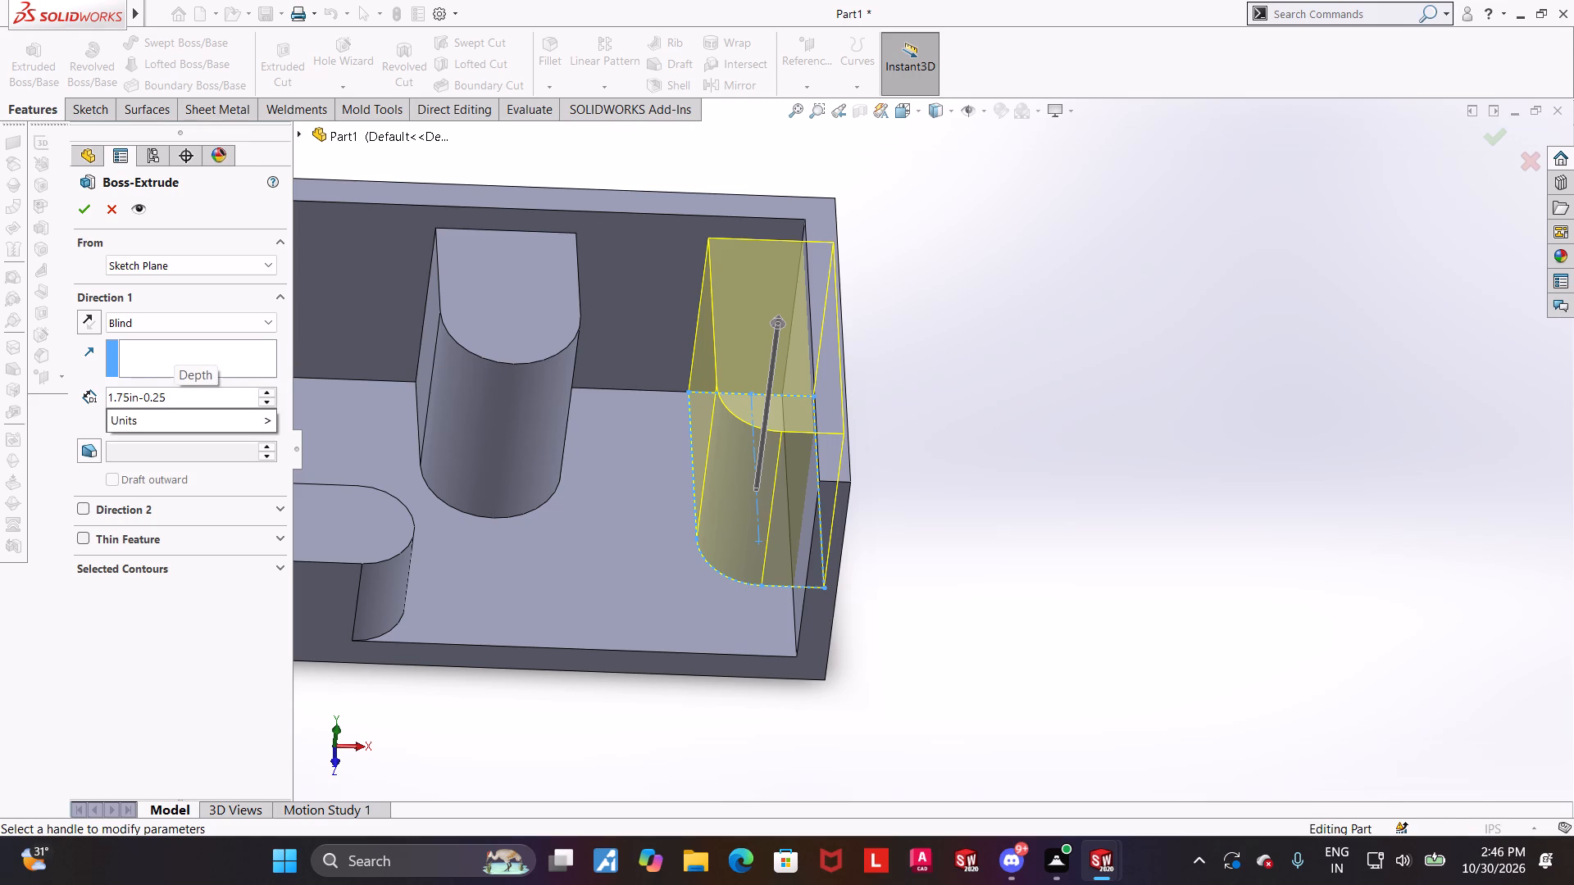
pyautogui.press('Return')
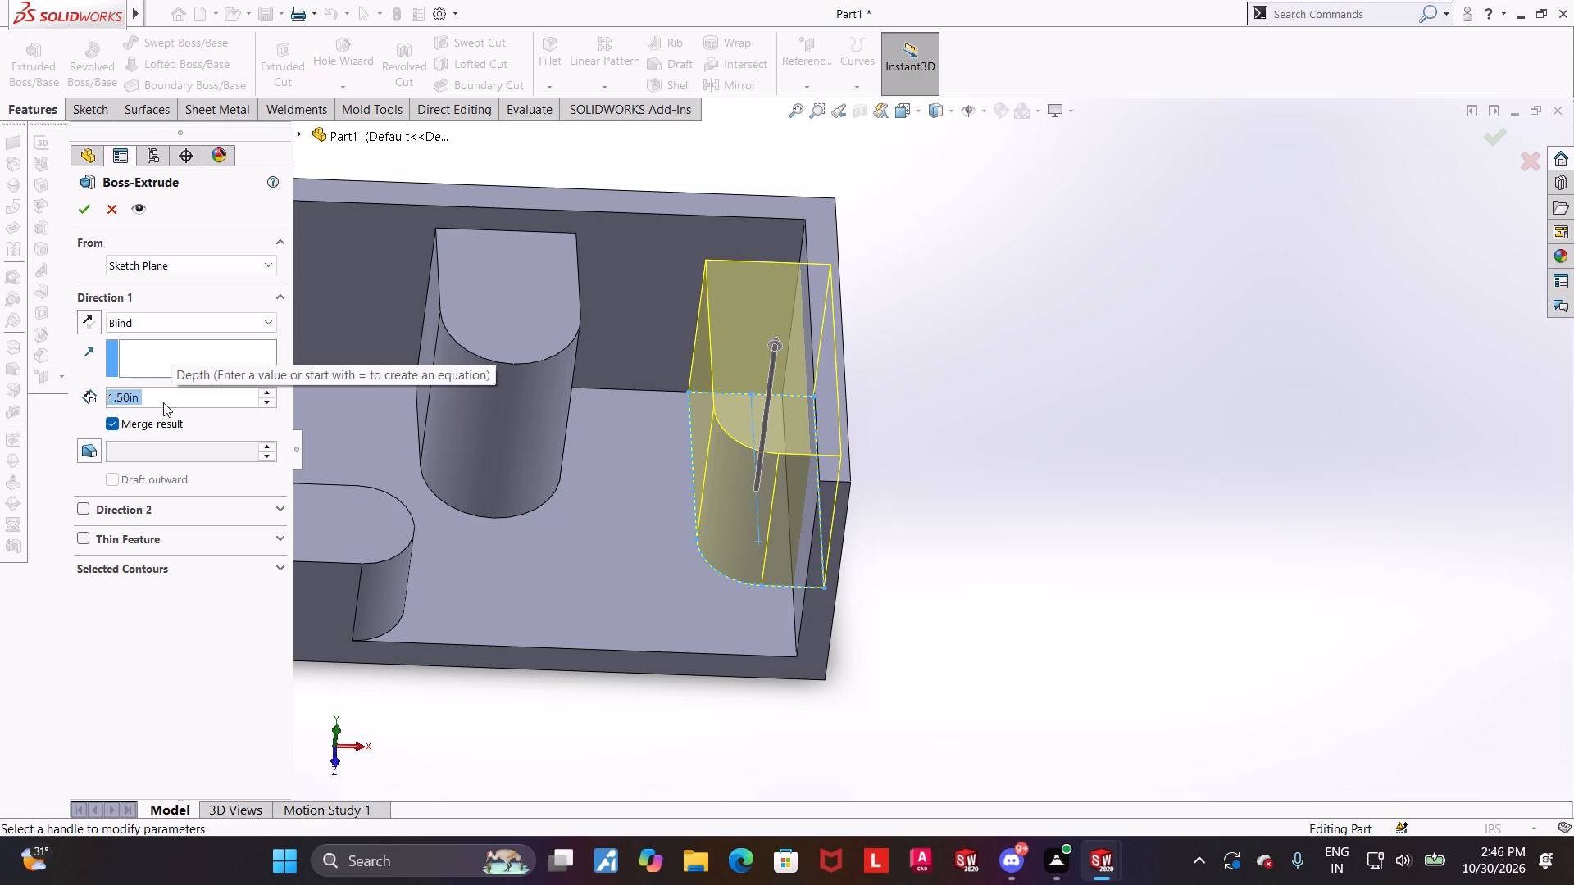
pyautogui.click(90, 206)
pyautogui.click(1023, 421)
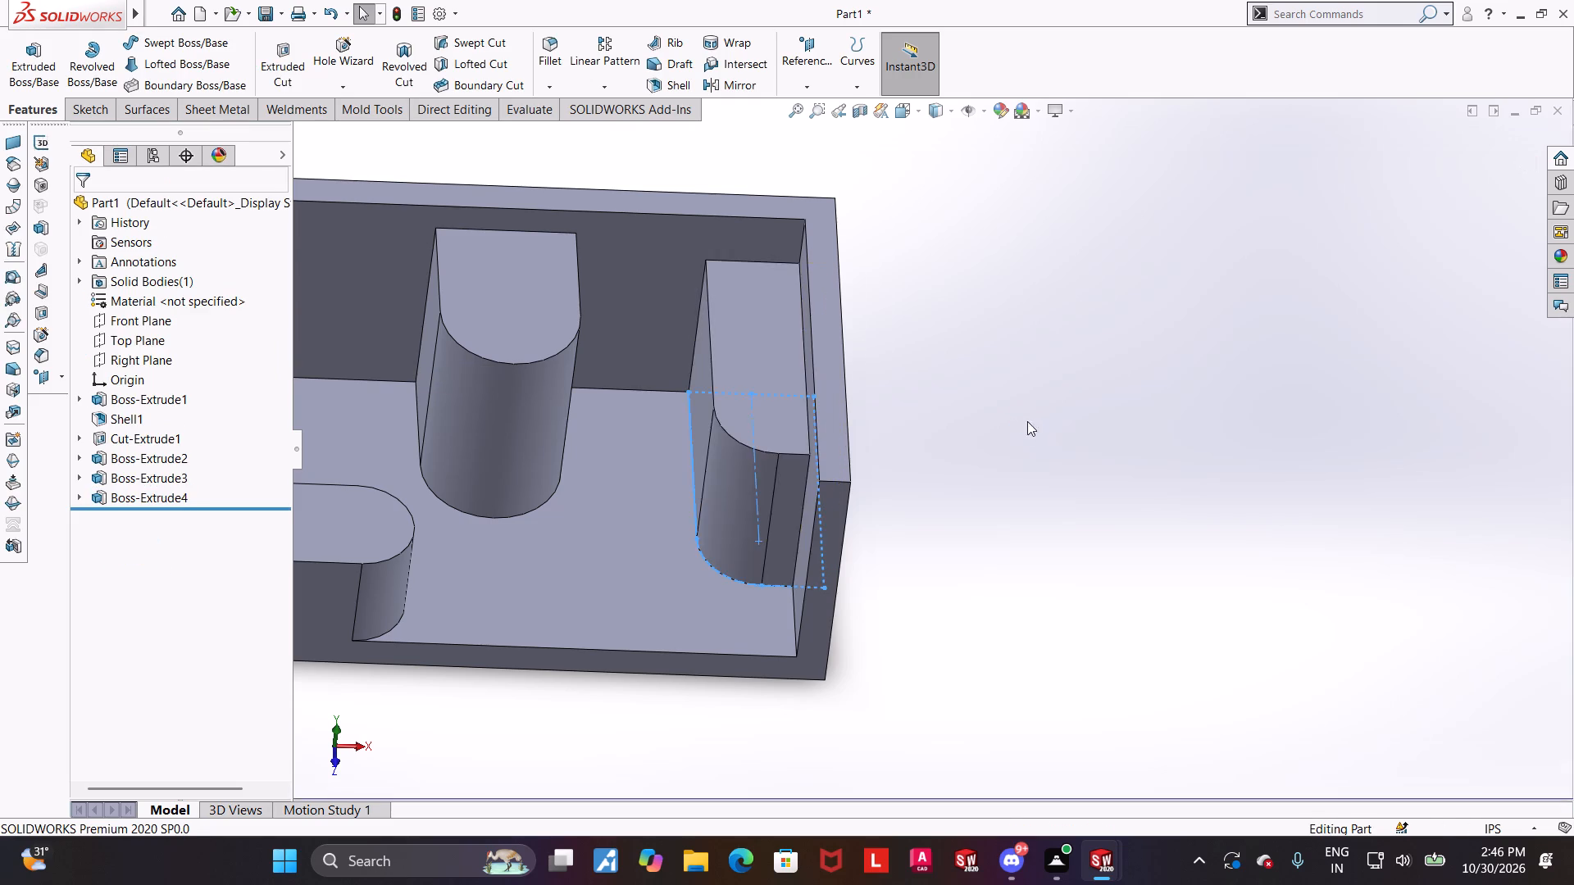
# Change the extrusion depth of the taller, middle round-ended boss to 1.625 in minus 0.25 in.
pyautogui.scroll(1, 1028, 420)
pyautogui.moveTo(998, 381); pyautogui.dragTo(976, 245, button='middle')
pyautogui.scroll(1, 994, 267)
pyautogui.moveTo(959, 323); pyautogui.dragTo(953, 290, button='middle')
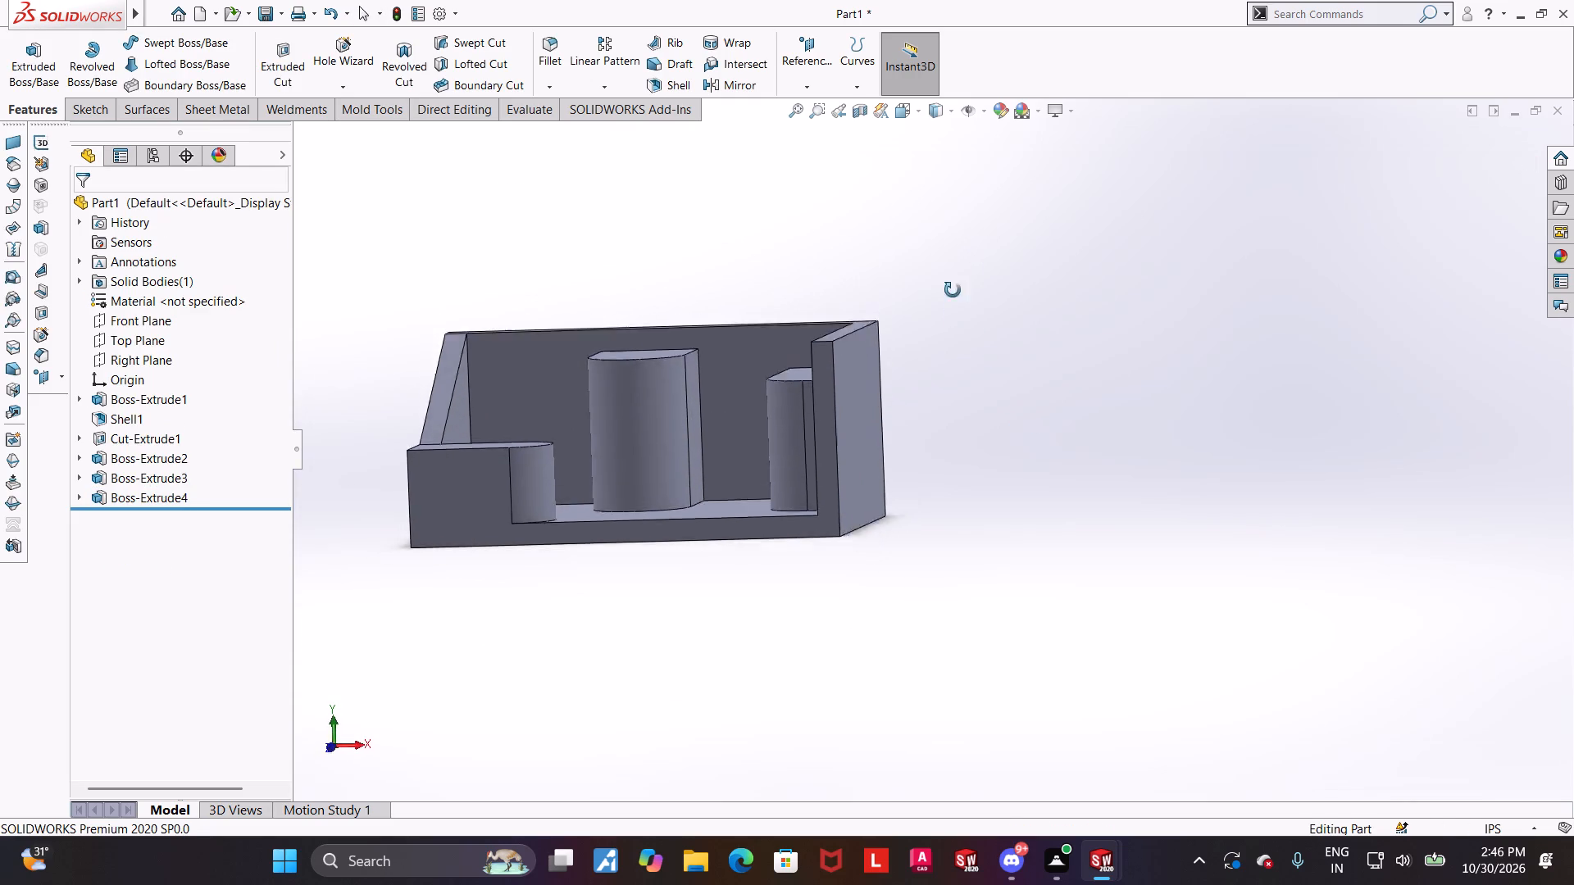
pyautogui.moveTo(953, 290); pyautogui.dragTo(966, 315, button='middle')
pyautogui.click(167, 478)
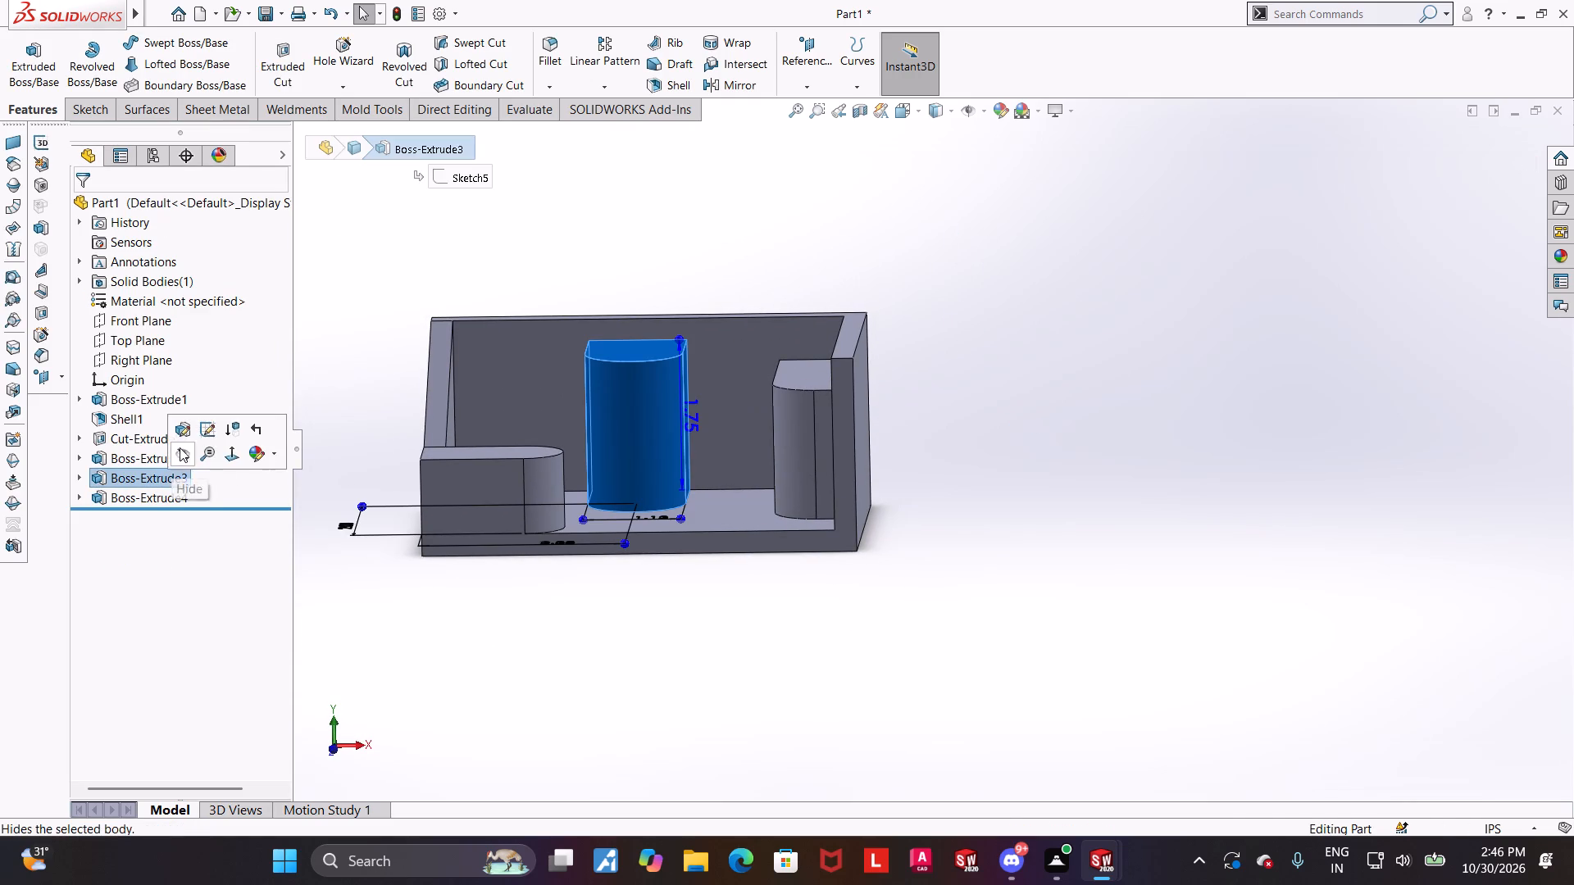
pyautogui.click(182, 434)
pyautogui.moveTo(575, 461); pyautogui.dragTo(608, 562, button='middle')
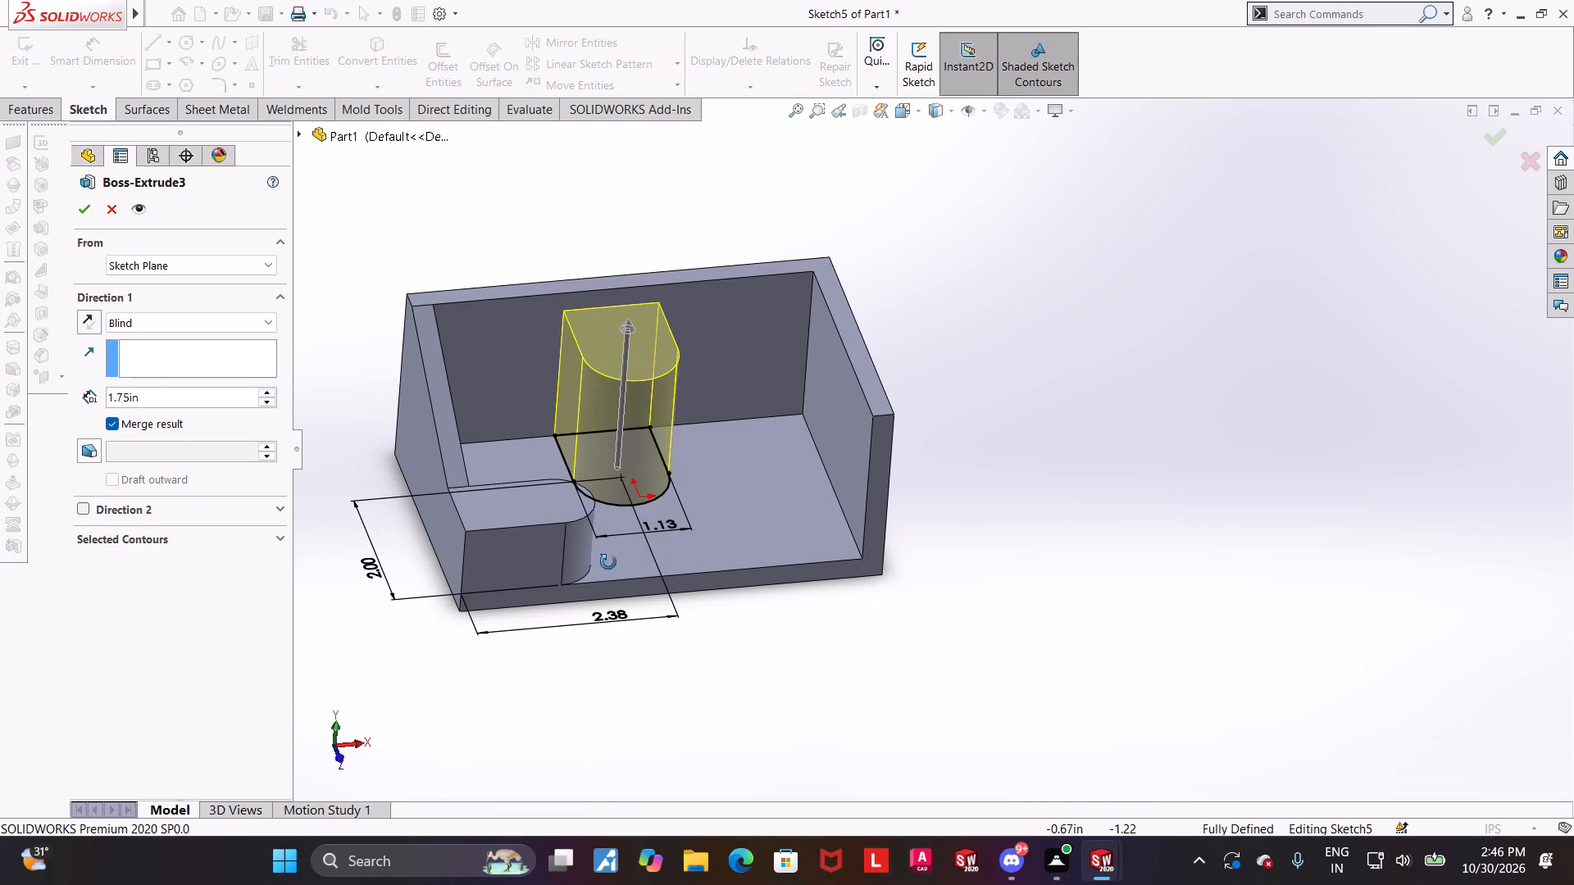
pyautogui.moveTo(608, 562); pyautogui.dragTo(607, 562, button='middle')
pyautogui.middleClick(605, 562)
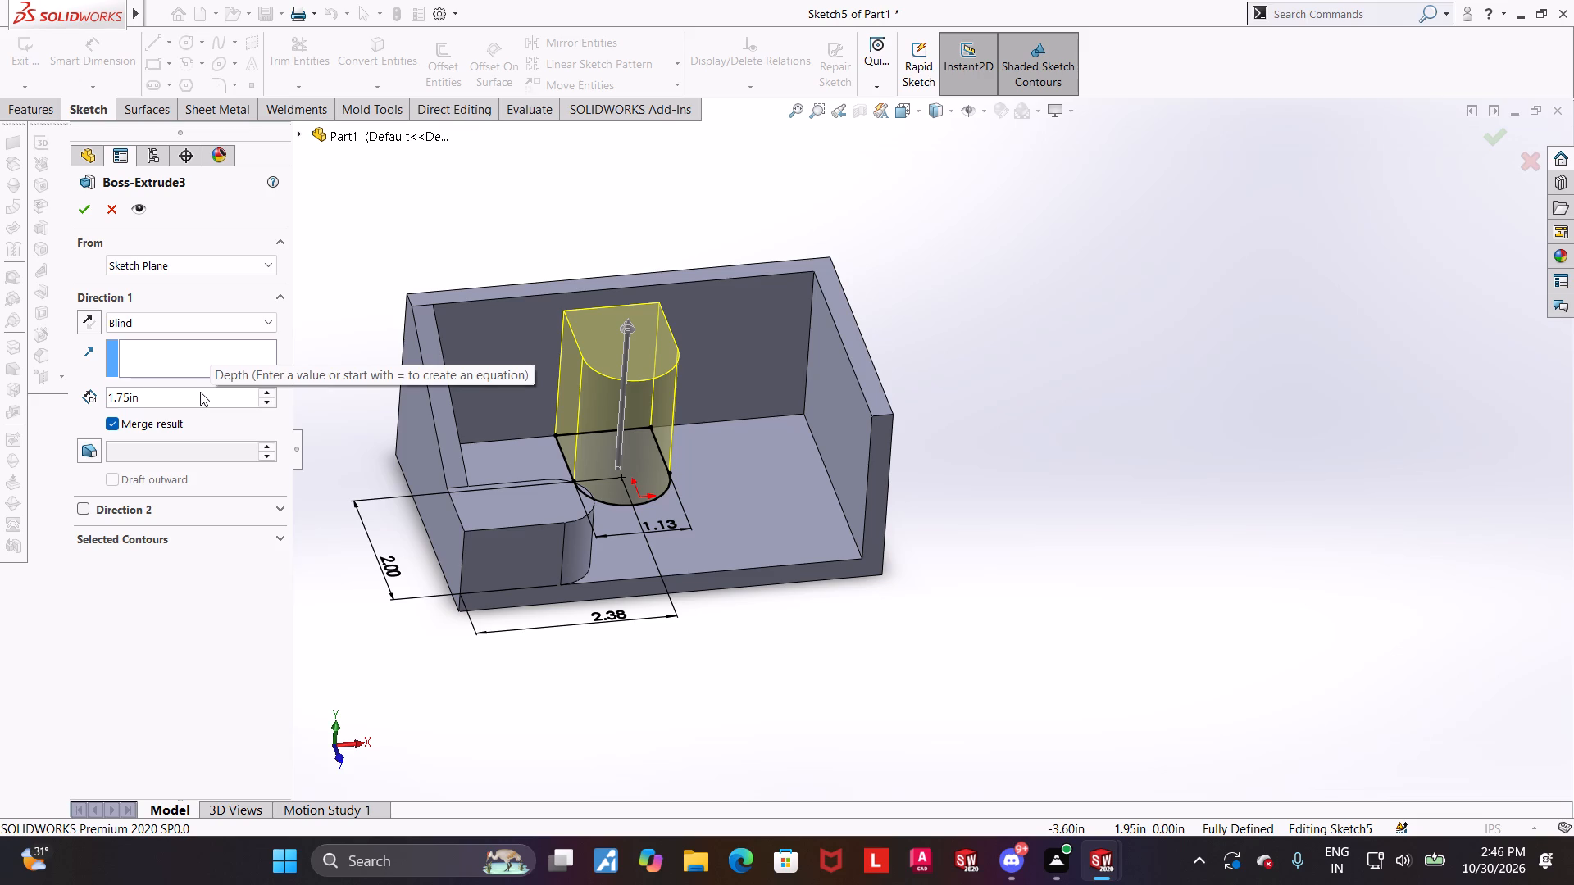
pyautogui.click(200, 392)
pyautogui.moveTo(212, 398); pyautogui.dragTo(23, 402)
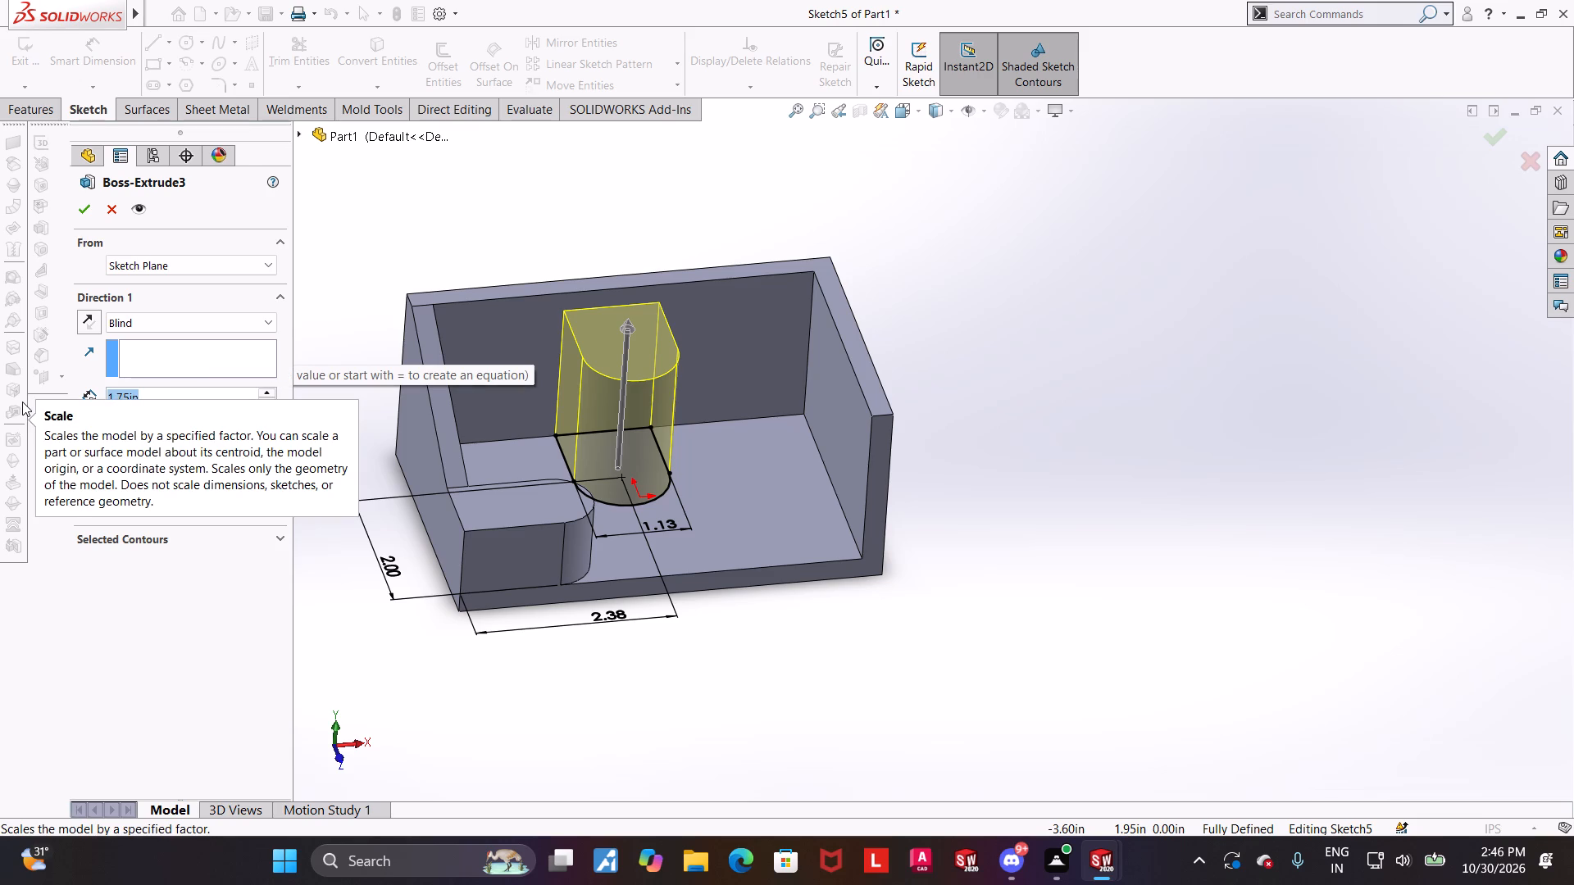
pyautogui.write('1.6')
pyautogui.write('25-')
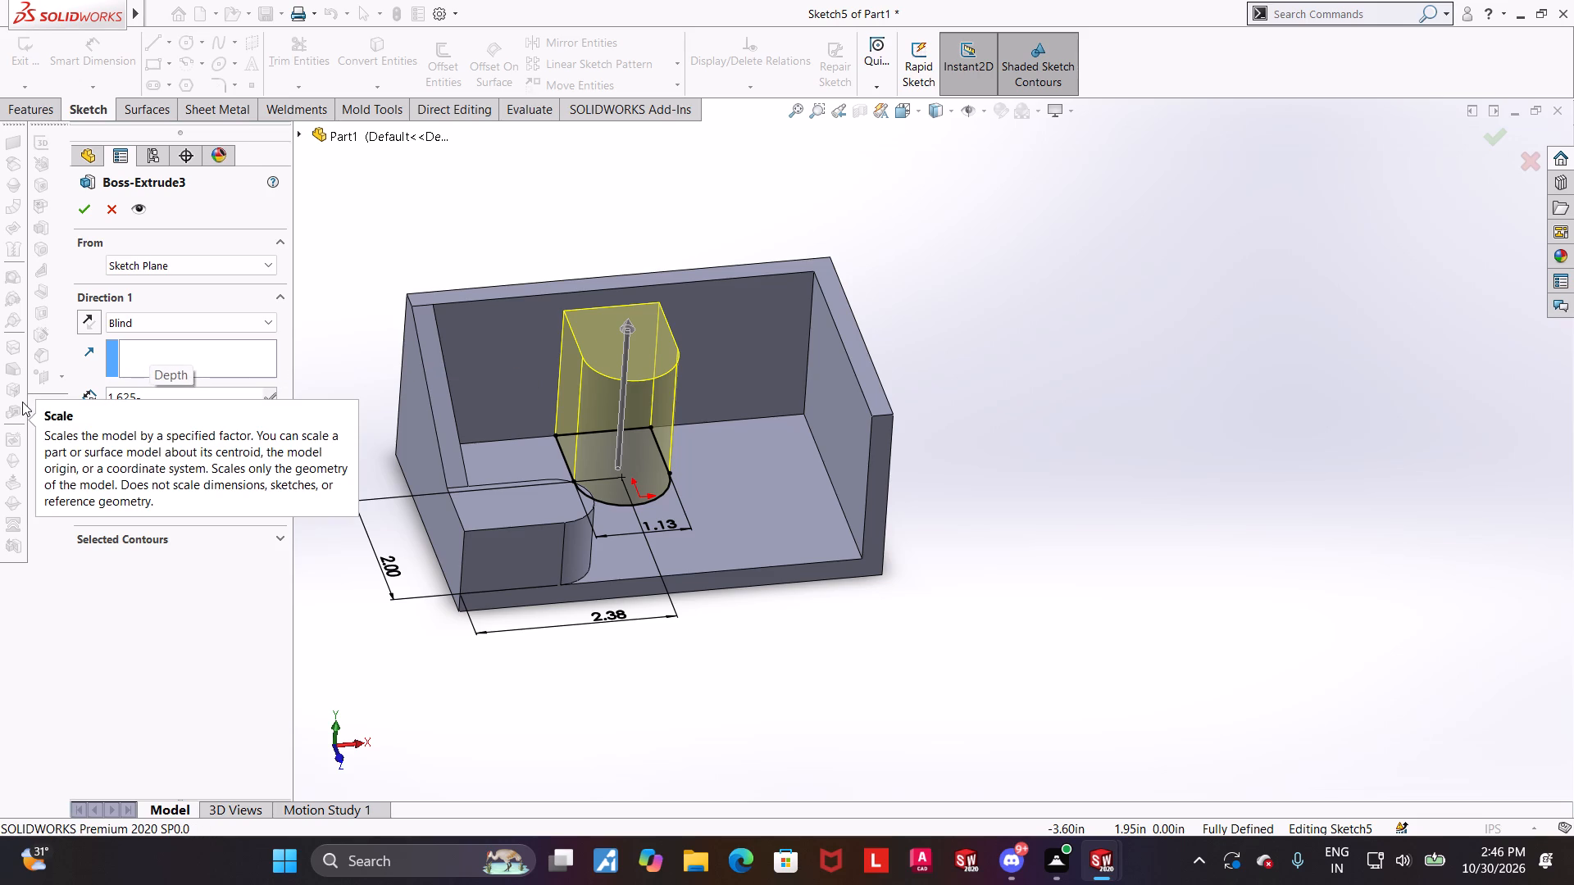
pyautogui.write('0.25')
pyautogui.press('Return')
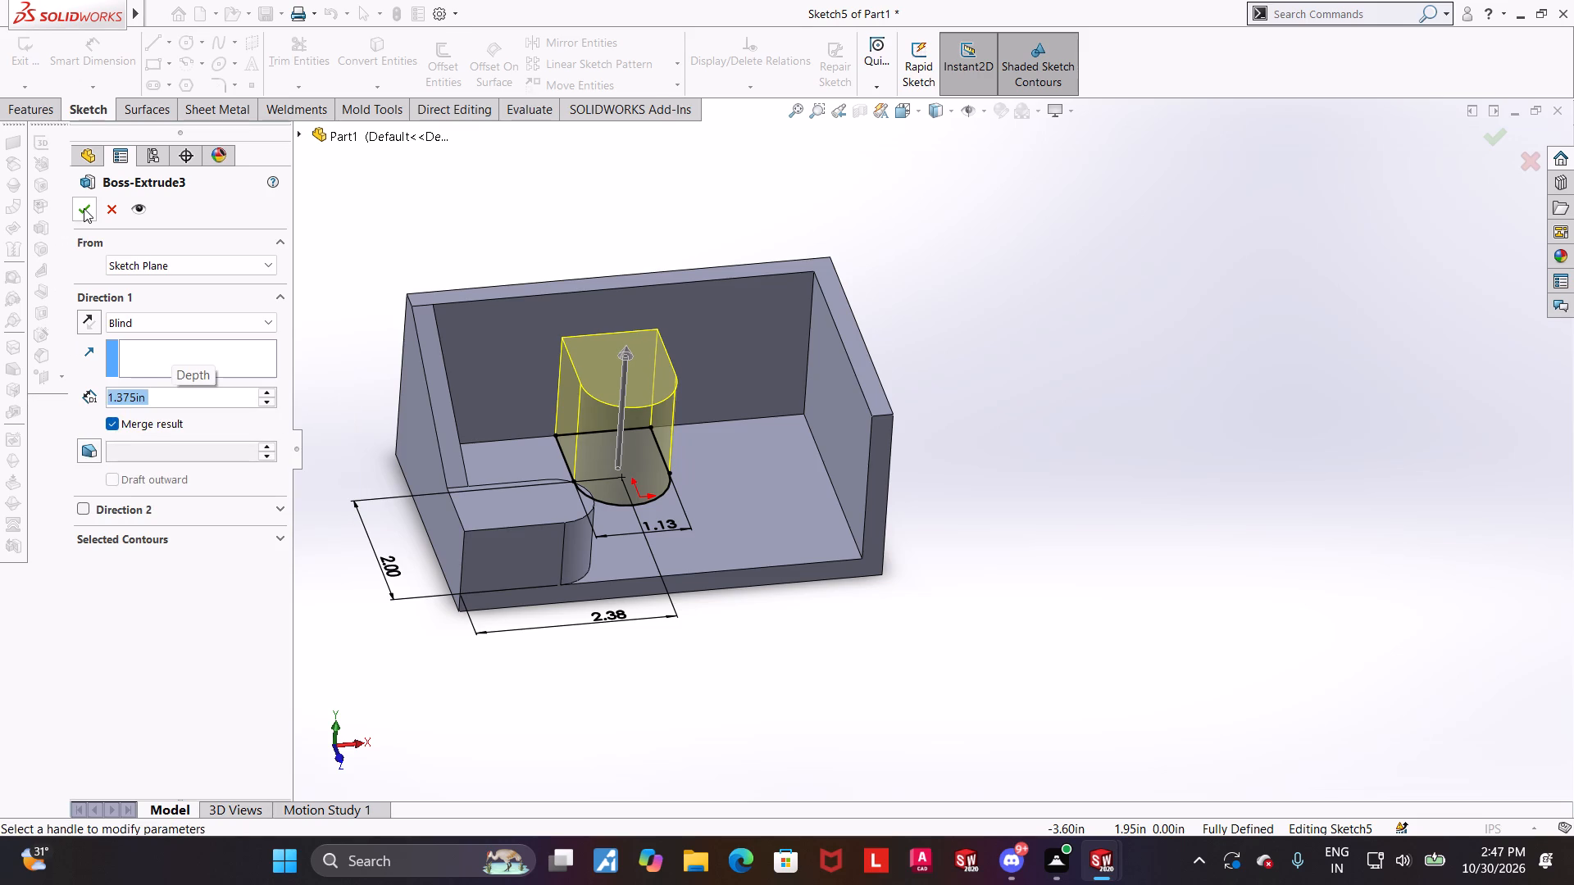
pyautogui.click(84, 208)
pyautogui.click(1237, 488)
# Start a sketch on the outer face of the full-height side wall.
pyautogui.scroll(1, 999, 499)
pyautogui.moveTo(948, 408); pyautogui.dragTo(924, 308, button='middle')
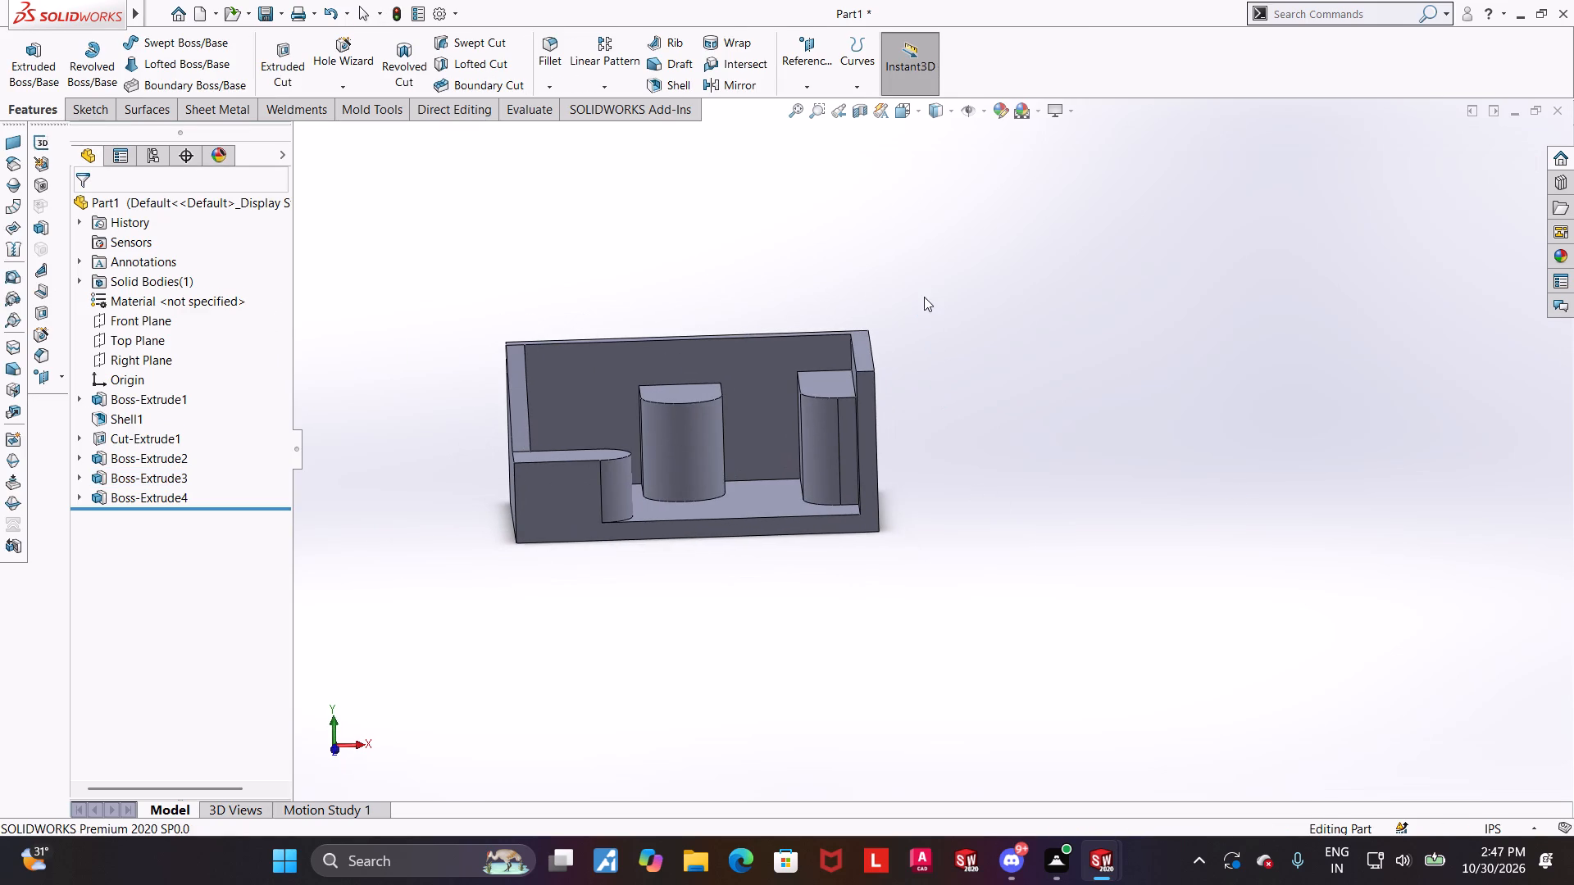
pyautogui.moveTo(966, 306); pyautogui.dragTo(885, 295, button='middle')
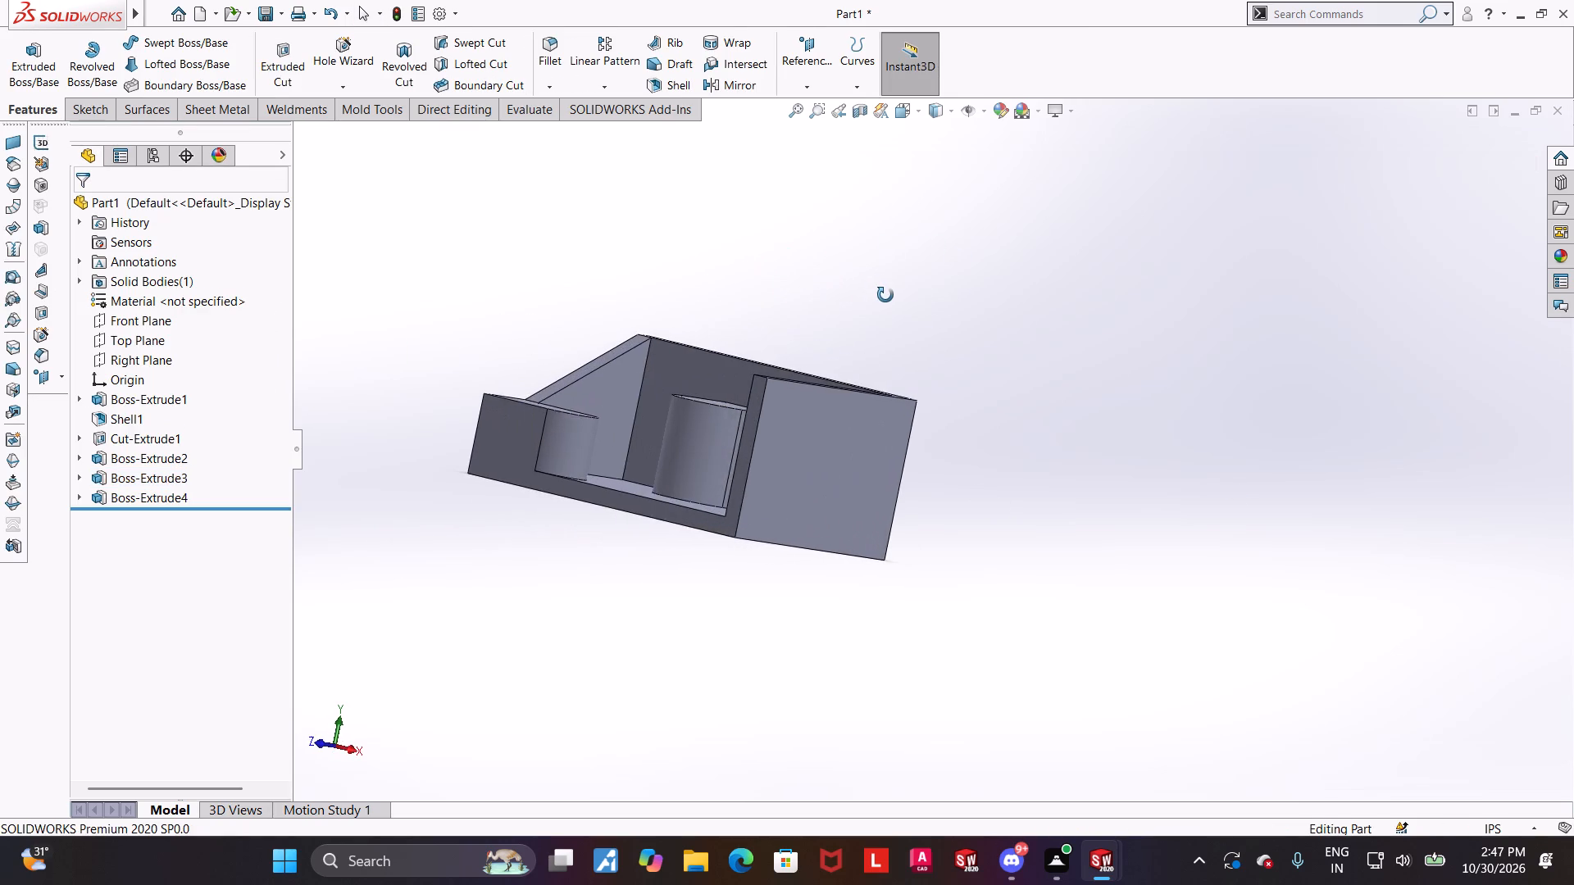
pyautogui.moveTo(885, 295); pyautogui.dragTo(836, 320, button='middle')
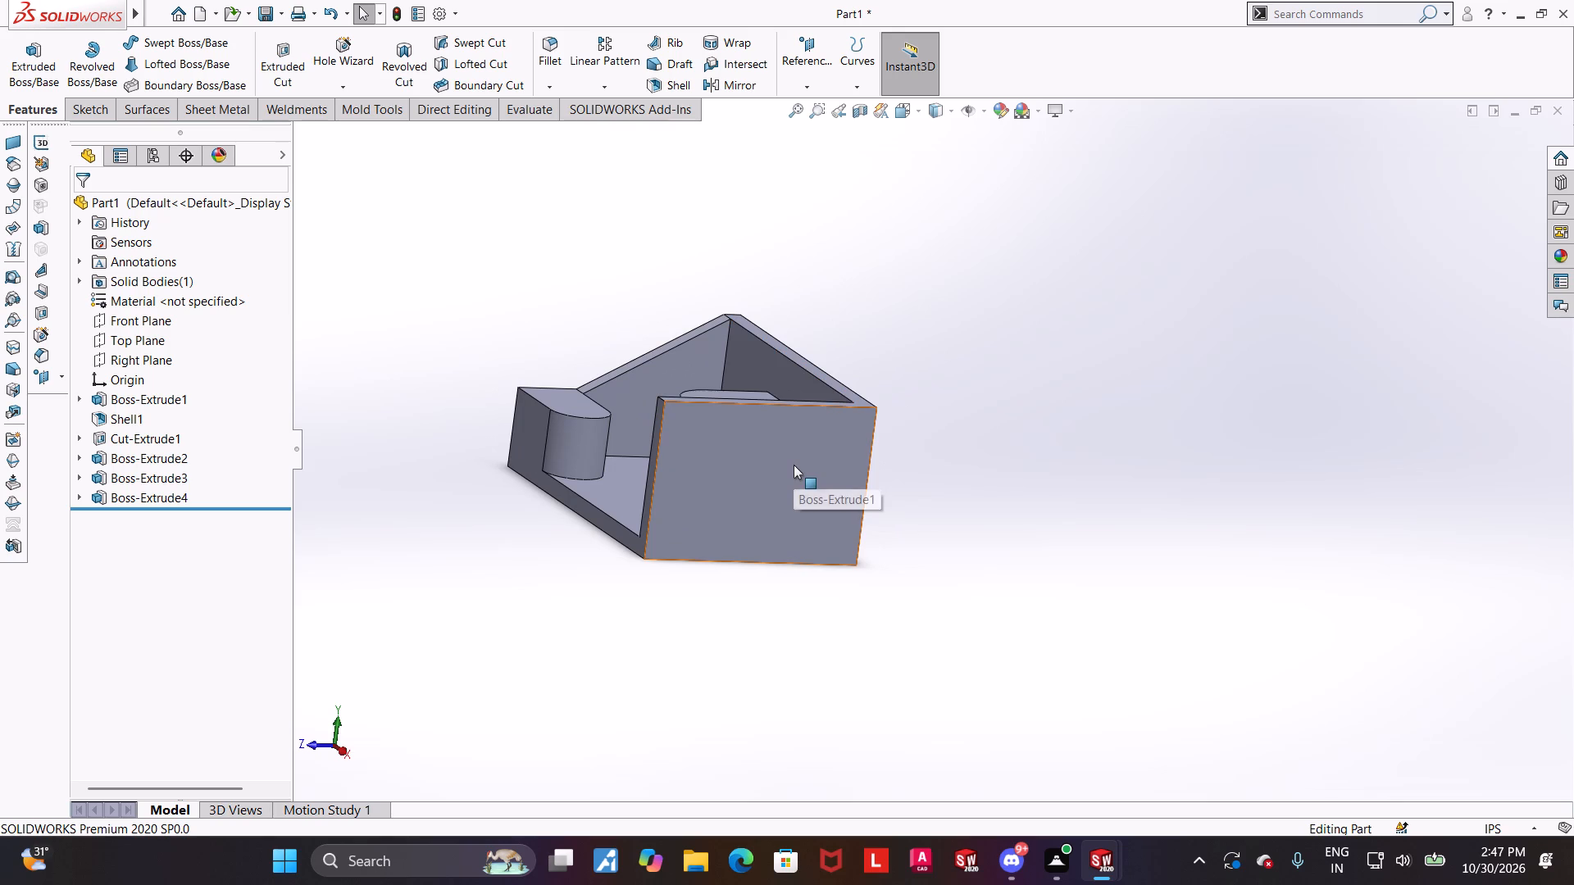
pyautogui.click(813, 487)
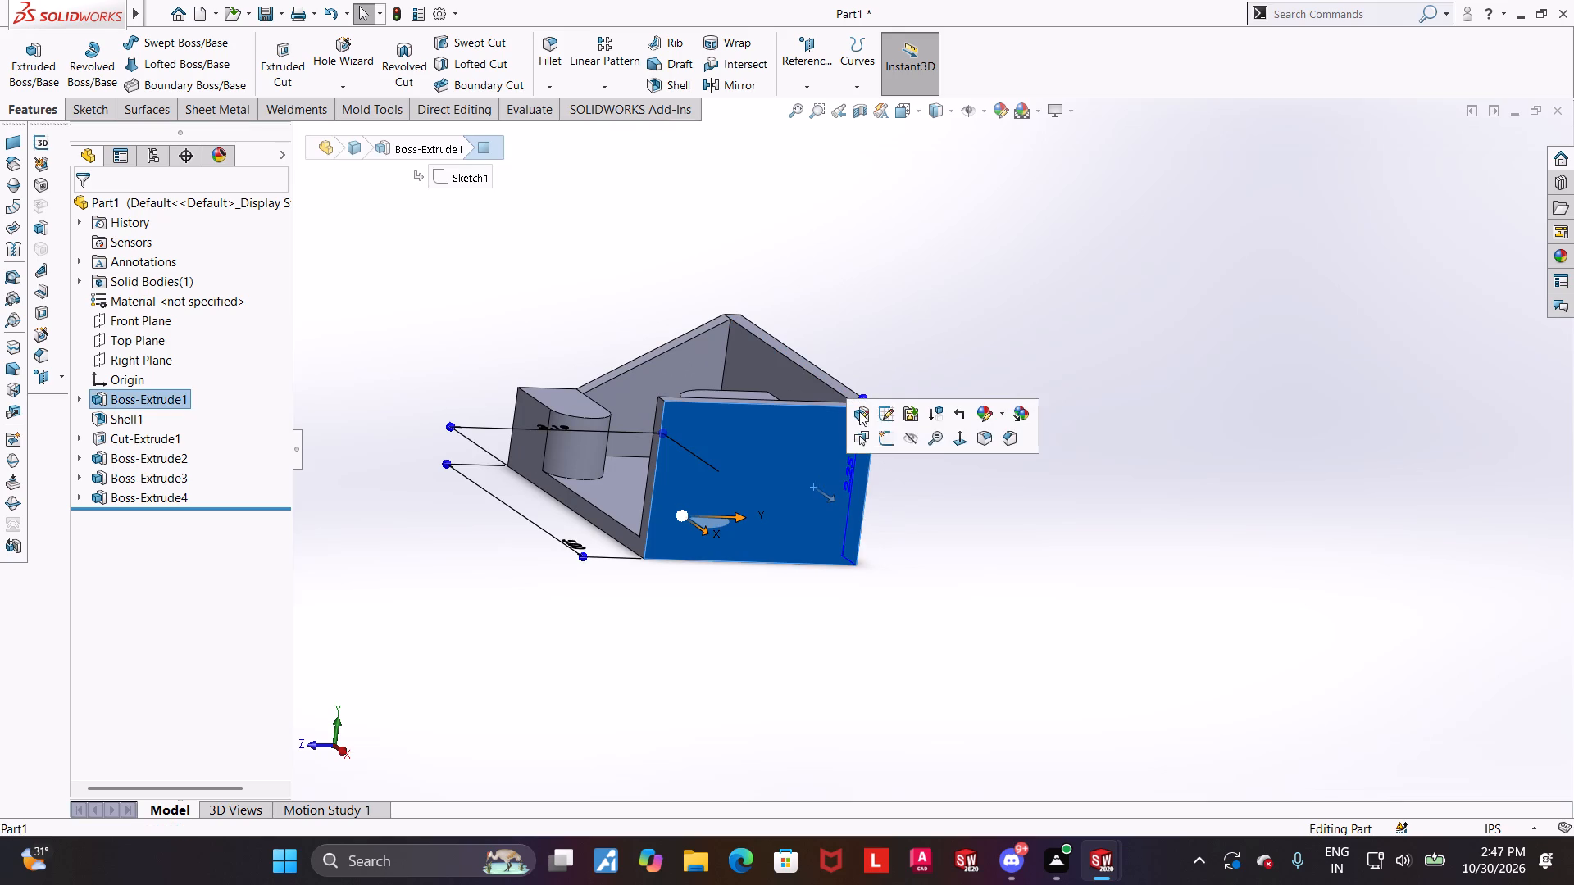
pyautogui.click(886, 435)
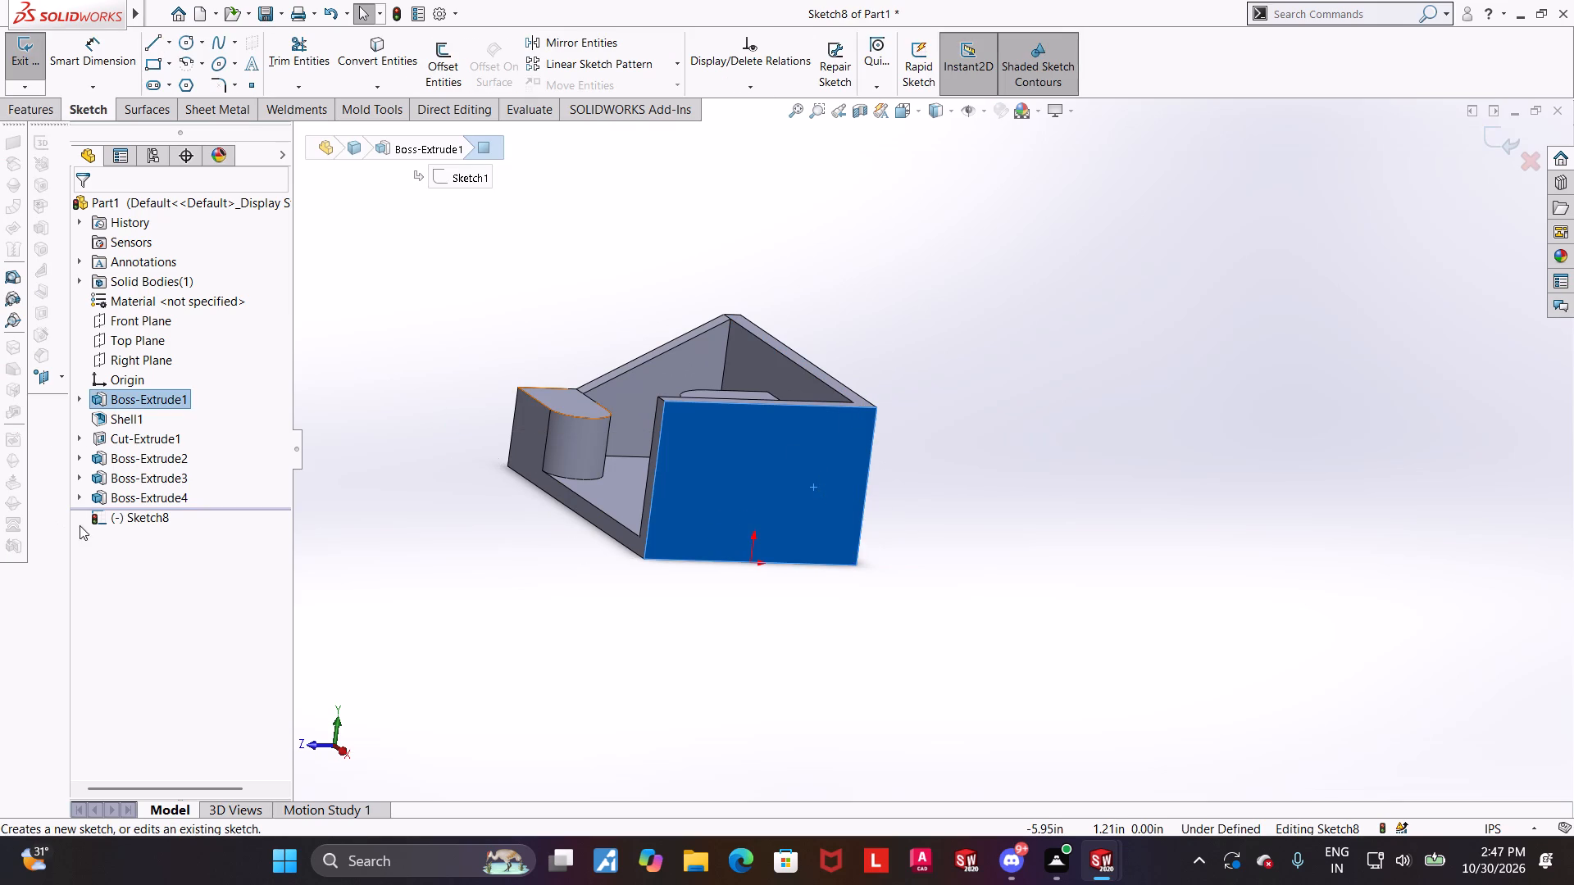
pyautogui.click(91, 524)
pyautogui.click(132, 521)
pyautogui.click(171, 506)
pyautogui.scroll(3, 1112, 540)
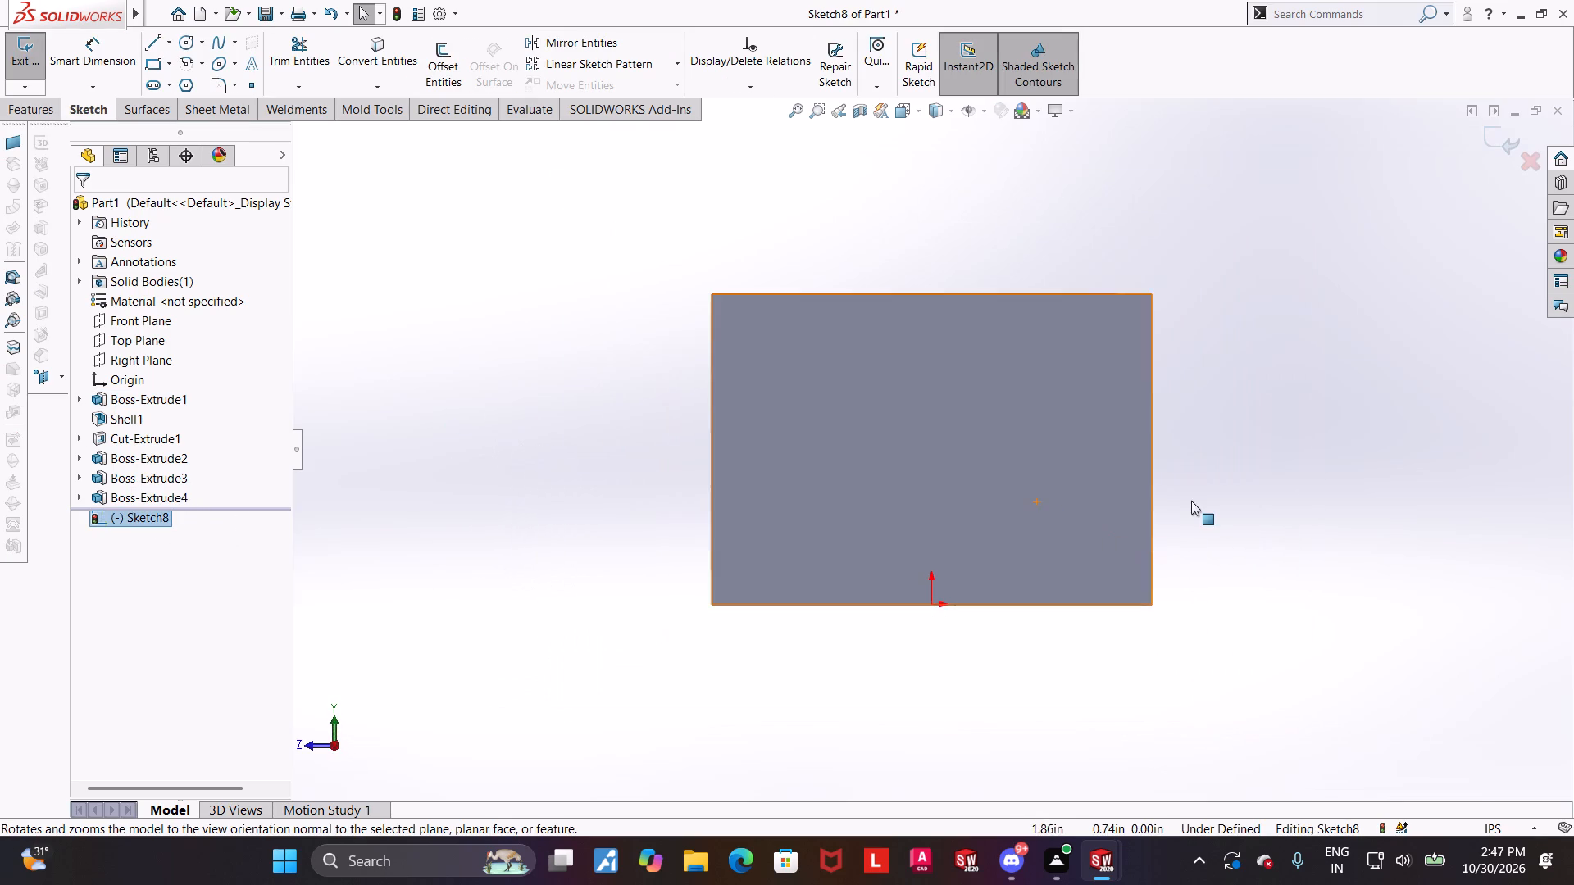
pyautogui.scroll(-1, 1191, 501)
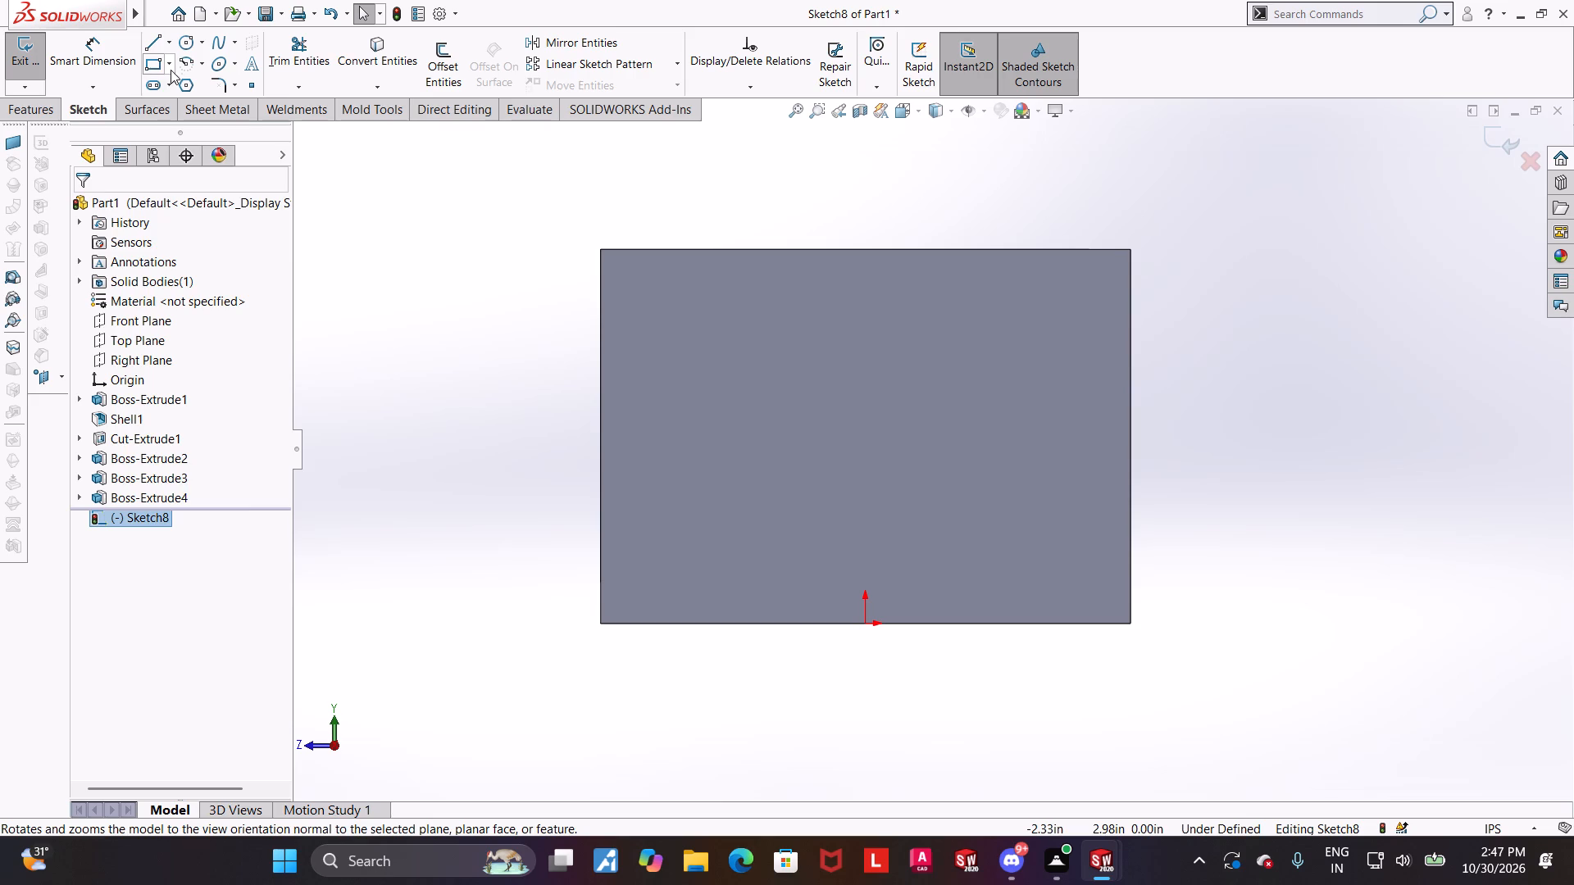
# Sketch a horizontal straight slot on the side face, about 0.74 in between centres with an end radius of about 0.19 in.
pyautogui.click(159, 84)
pyautogui.click(922, 490)
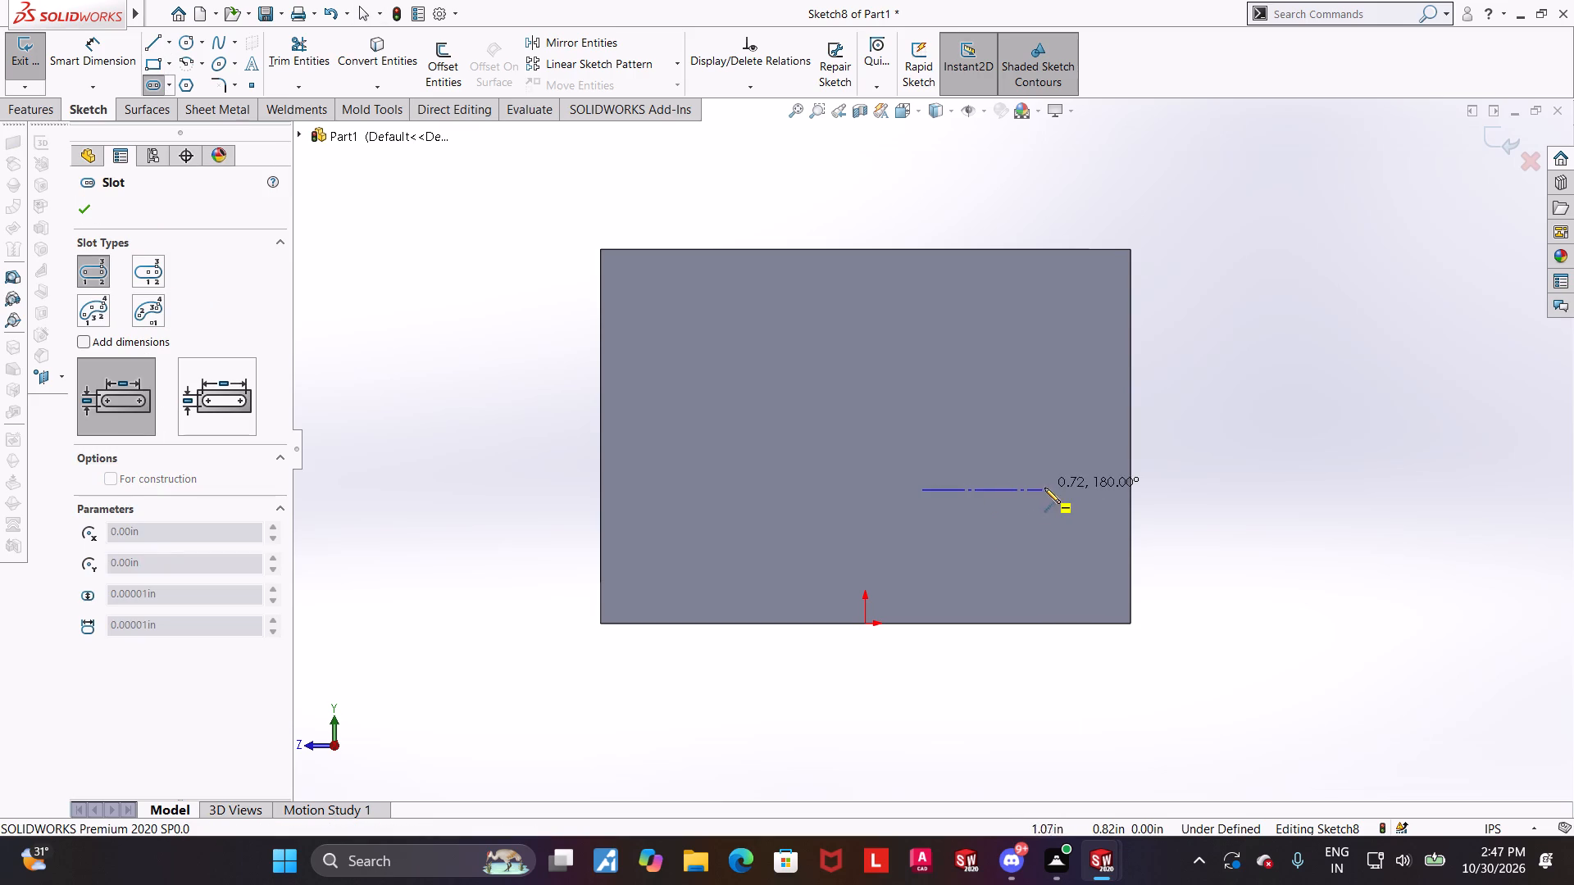
pyautogui.click(1045, 488)
pyautogui.click(1059, 459)
pyautogui.press('Escape')
# Dimension the slot's end arc with a radius of 0.25 in.
pyautogui.click(87, 43)
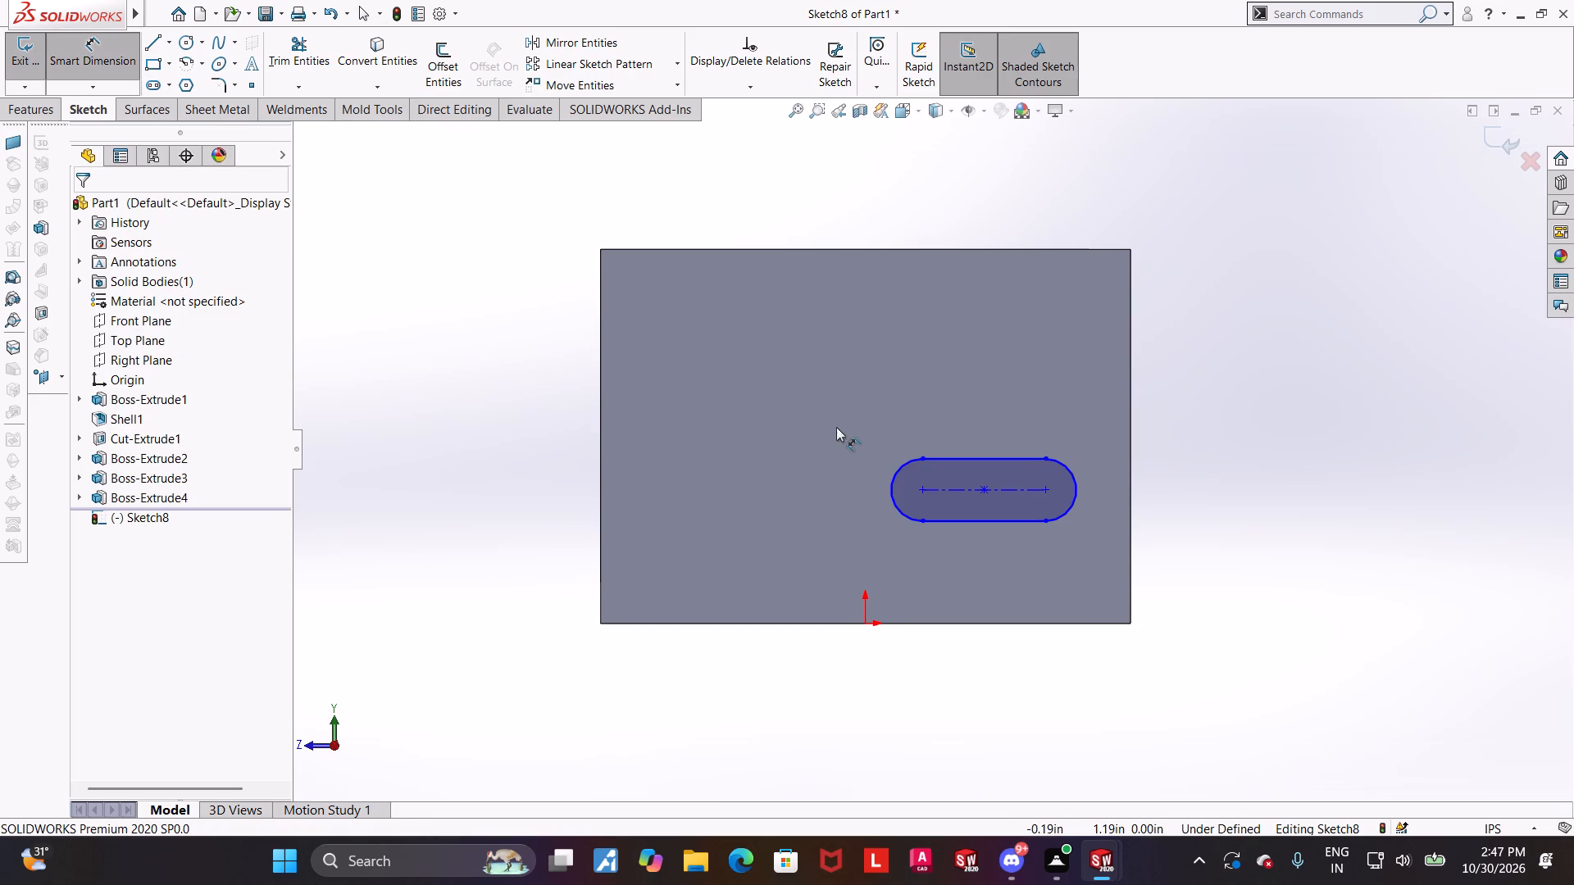
pyautogui.click(894, 475)
pyautogui.click(870, 406)
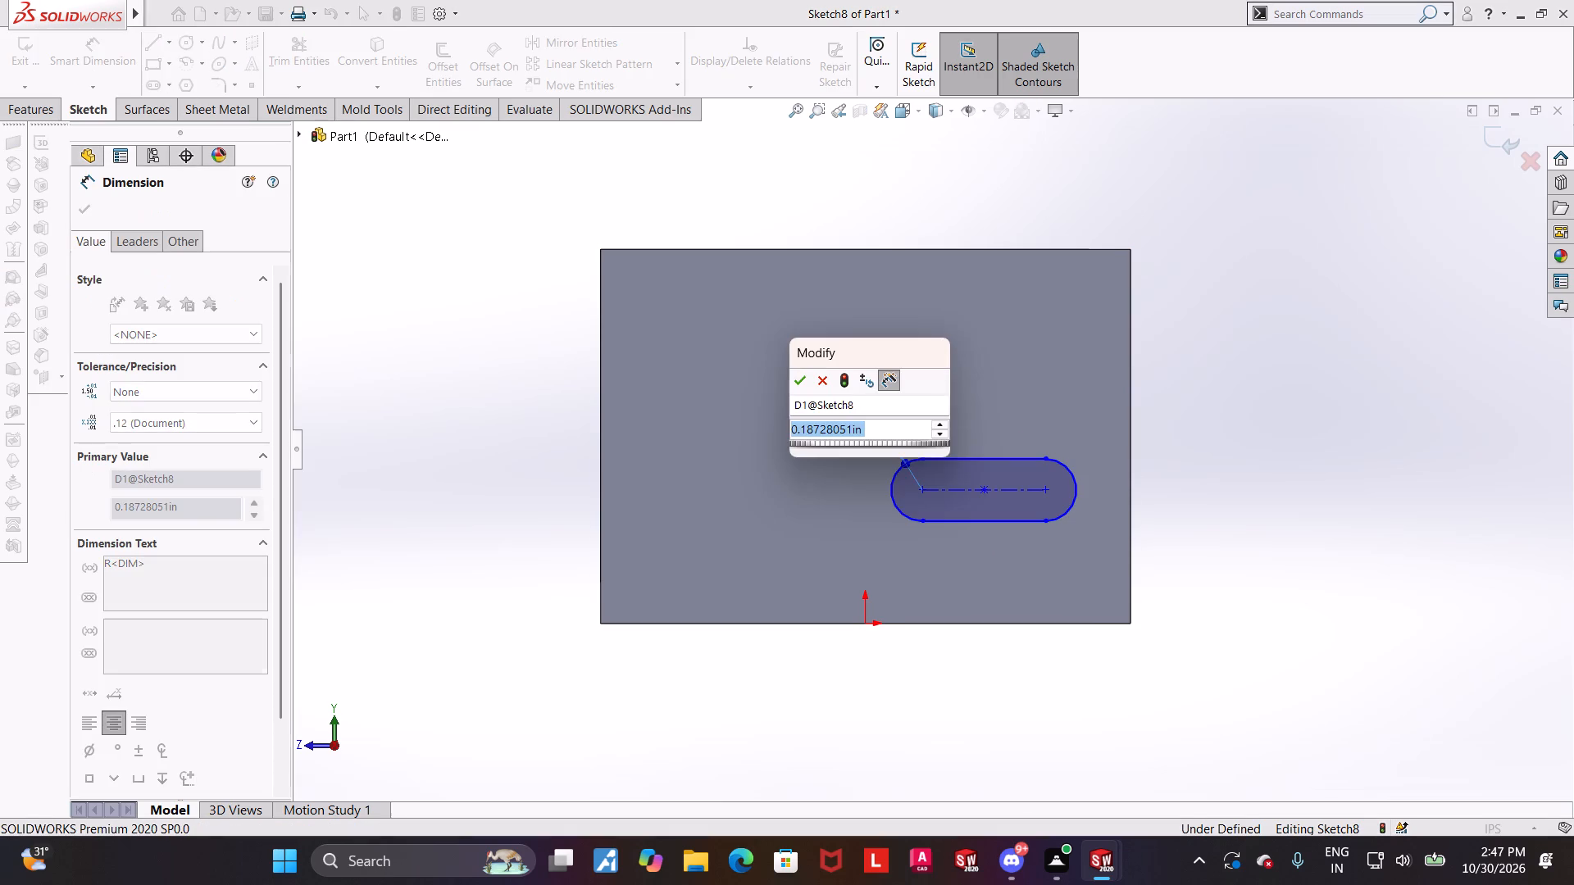
pyautogui.write('0.25')
pyautogui.press('Return')
pyautogui.press('Escape')
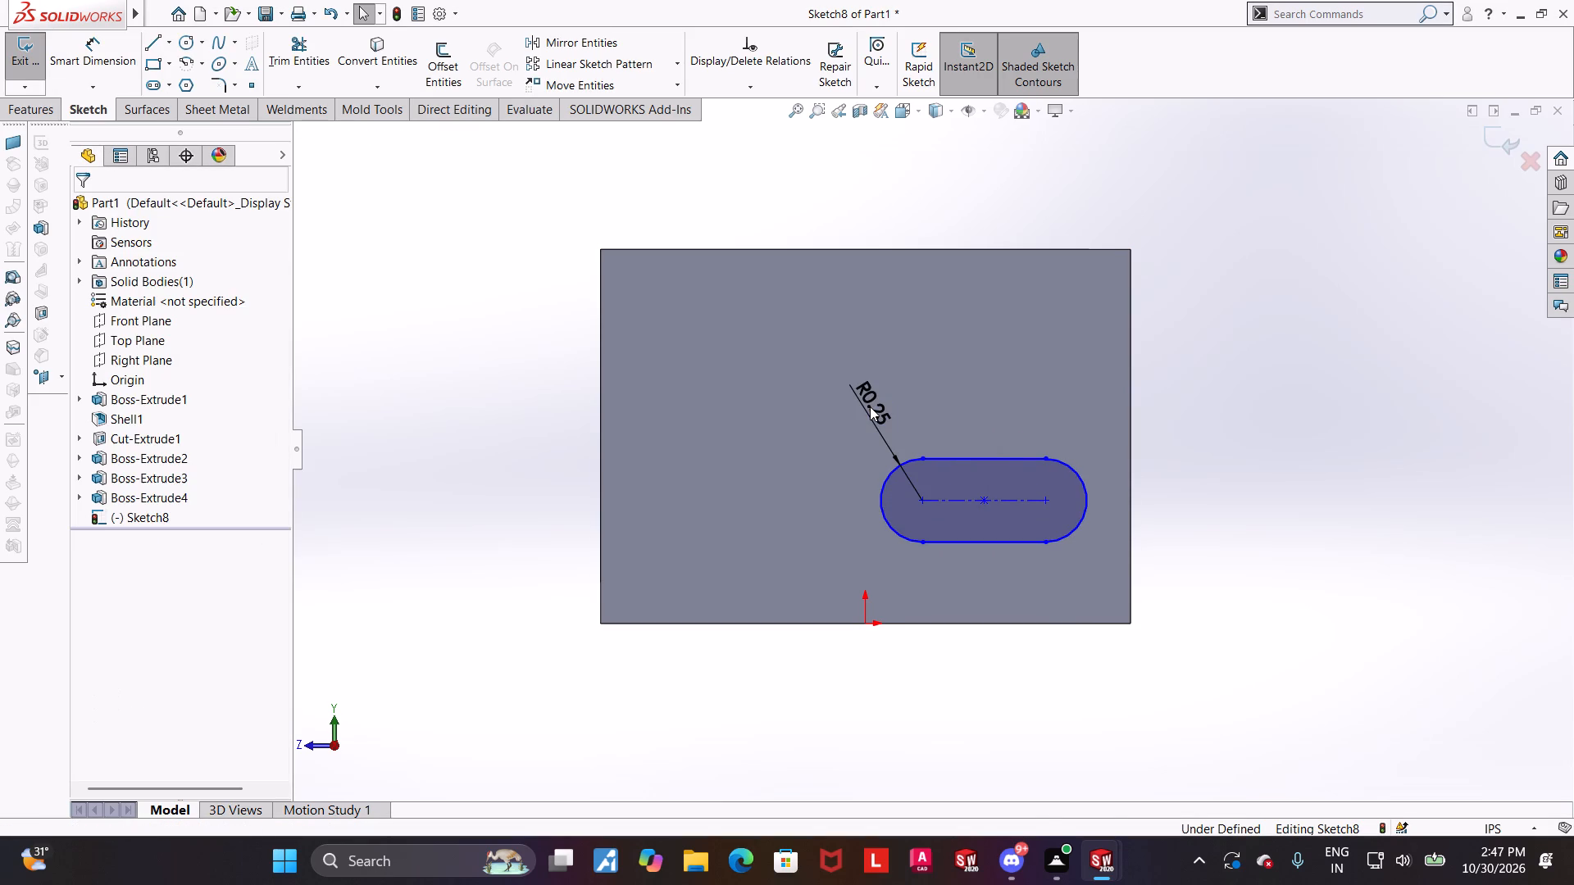
# Dimension the slot's nearer end centre 1.75 in from the front edge of the side face.
pyautogui.click(105, 48)
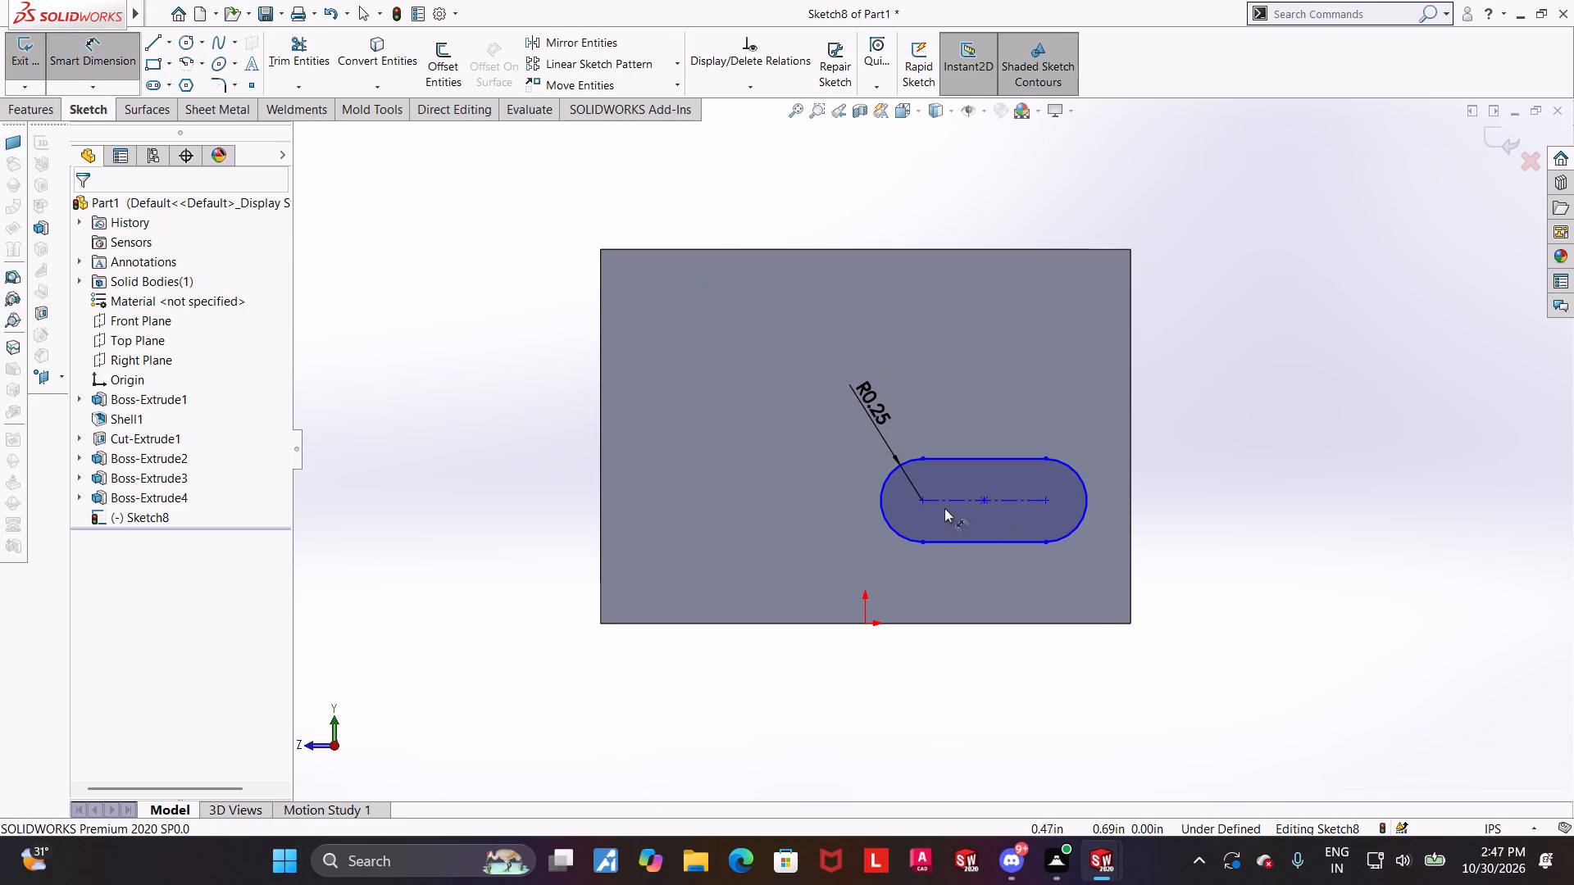
pyautogui.click(921, 501)
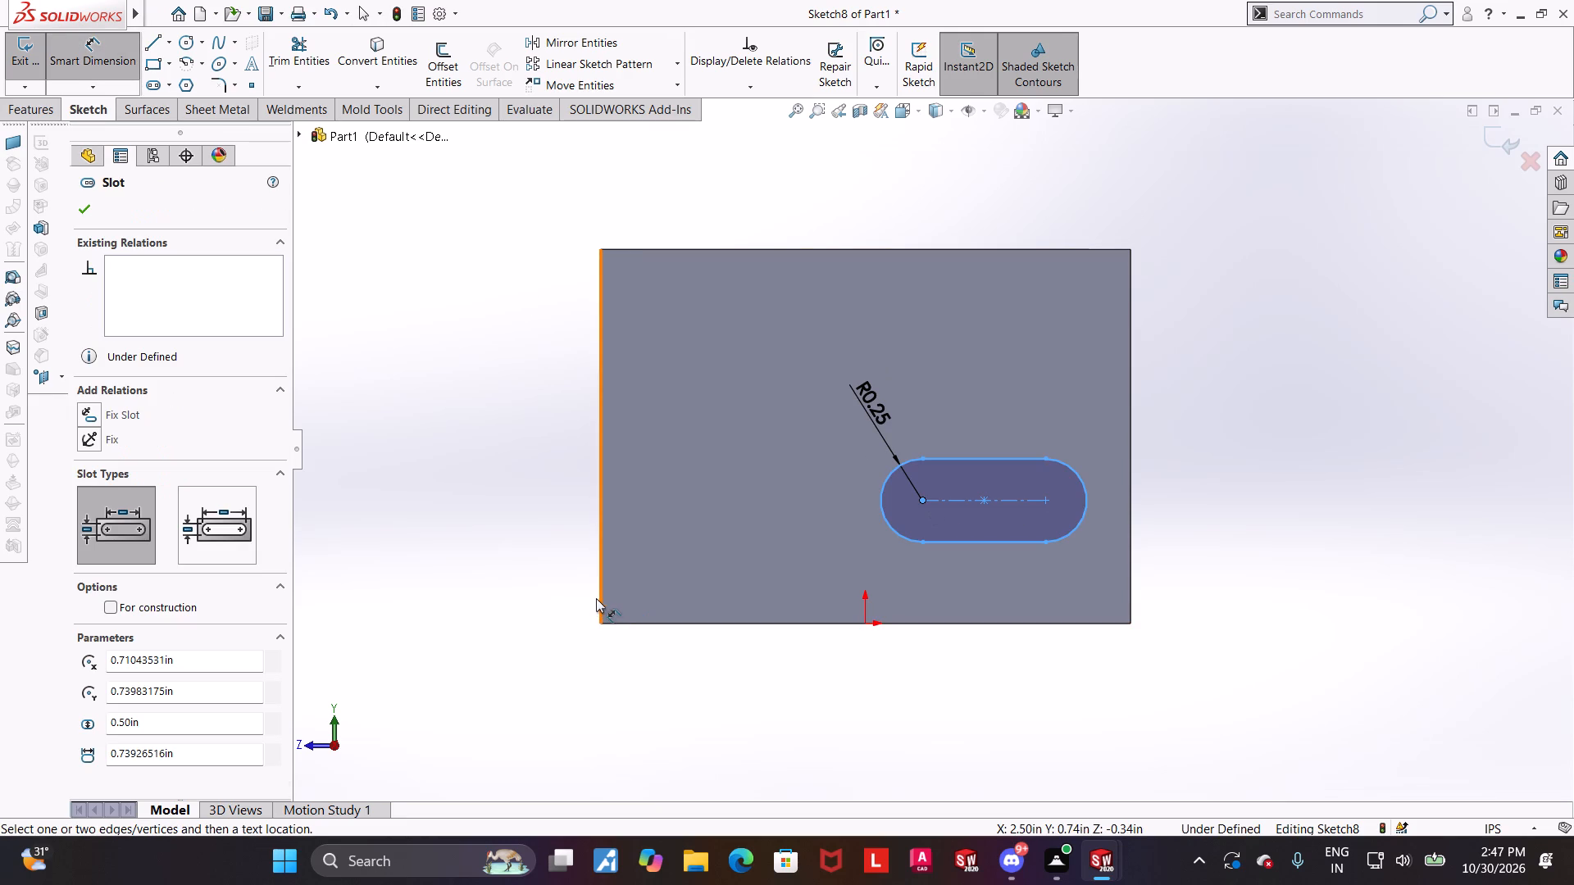
pyautogui.click(601, 592)
pyautogui.click(638, 700)
pyautogui.write('1.750')
pyautogui.press('Return')
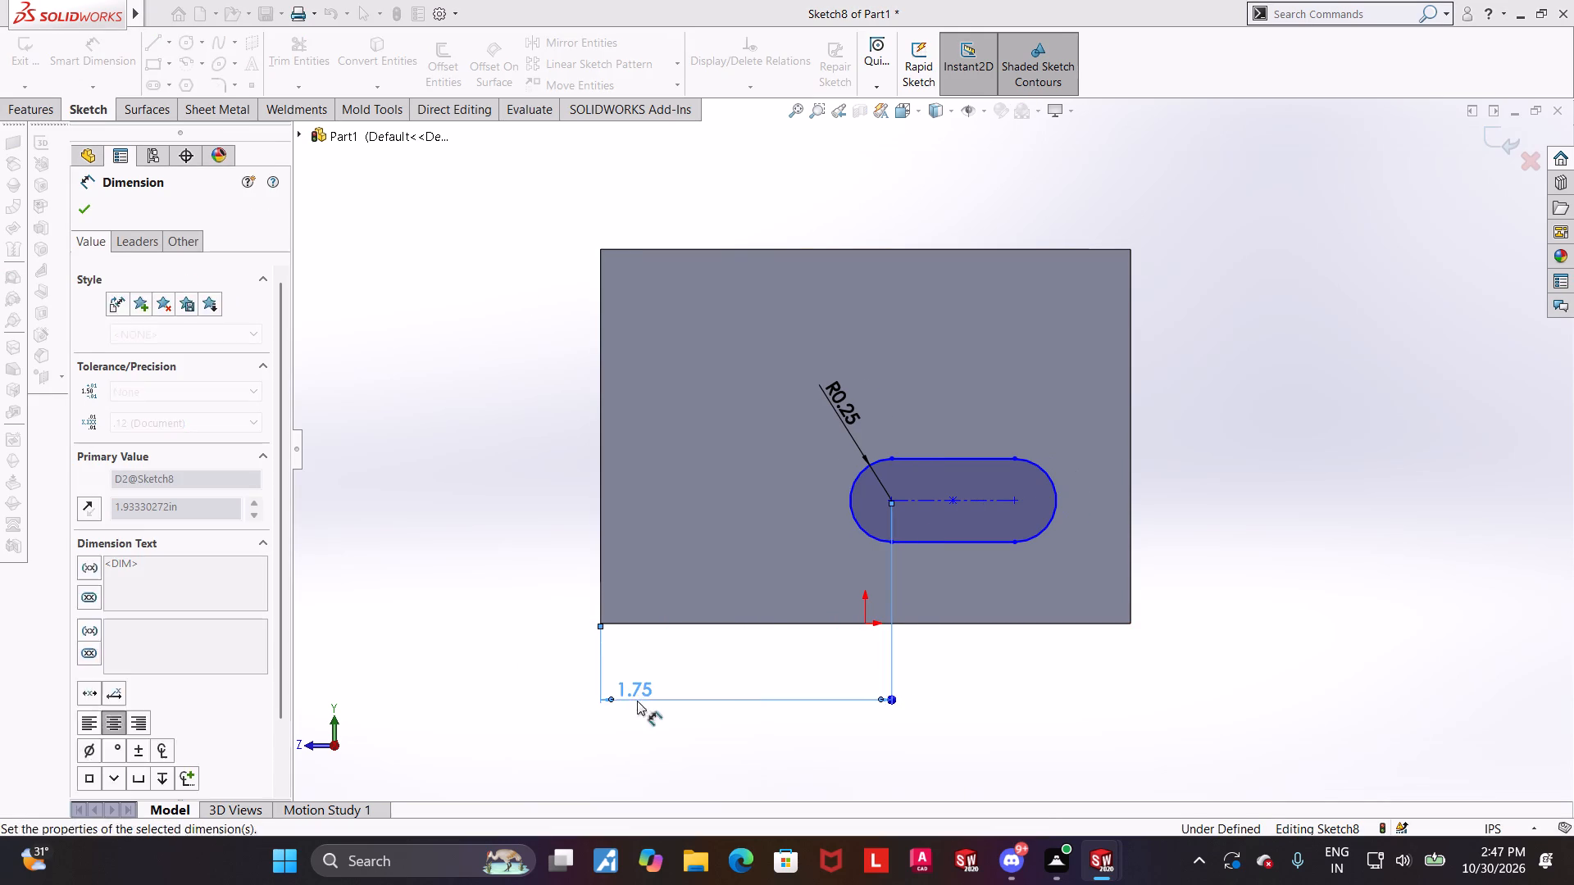
pyautogui.press('Escape')
pyautogui.press('Escape')
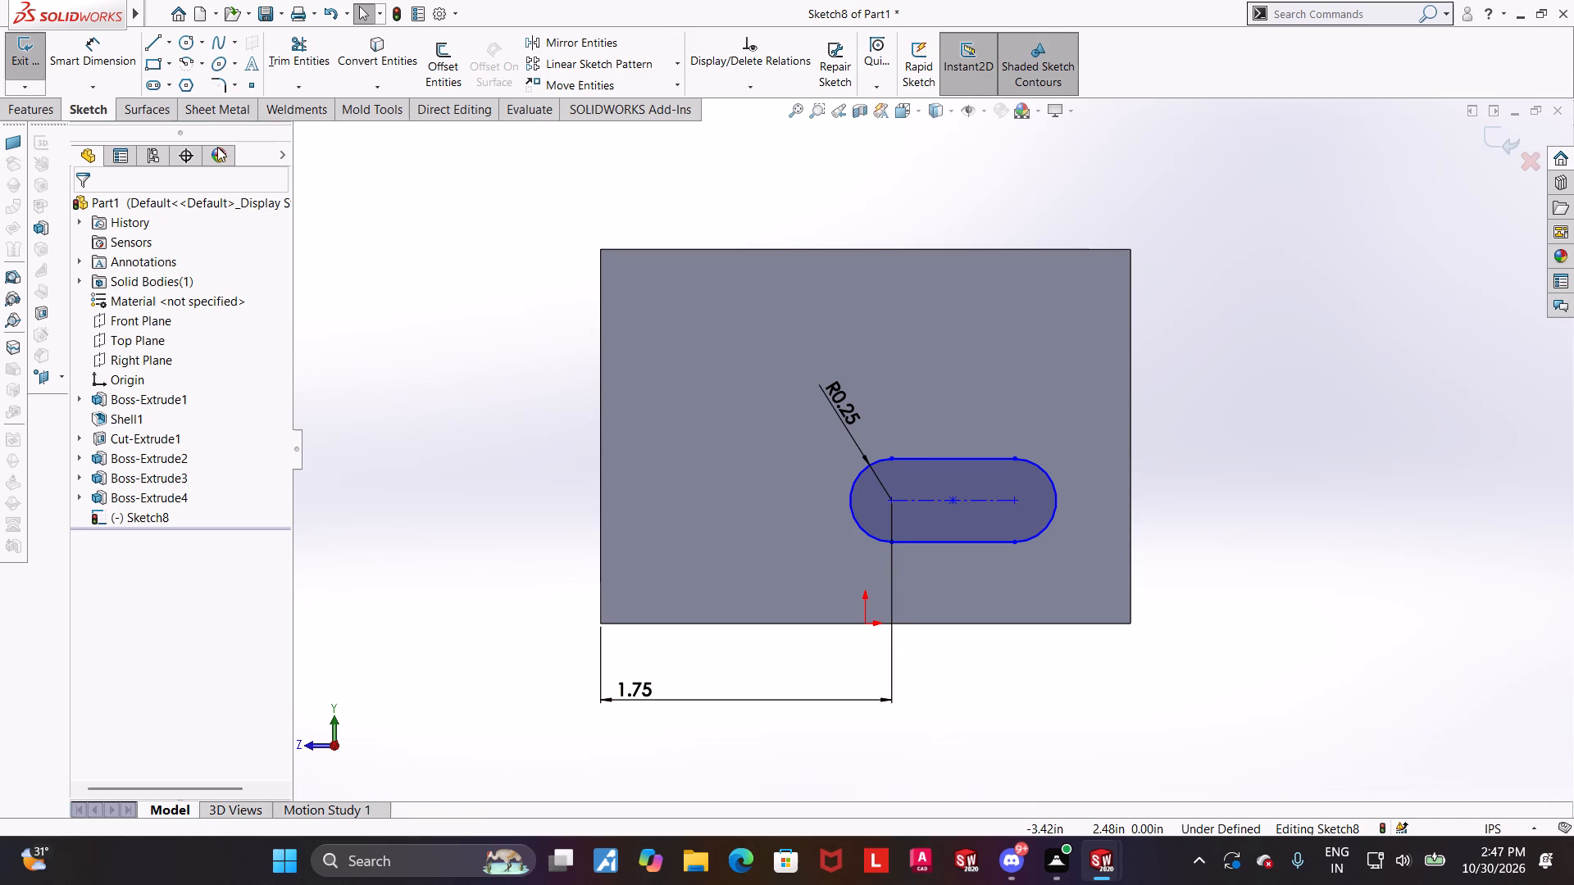
# Add a driven dimension for the slot's width between its two straight sides.
pyautogui.click(113, 44)
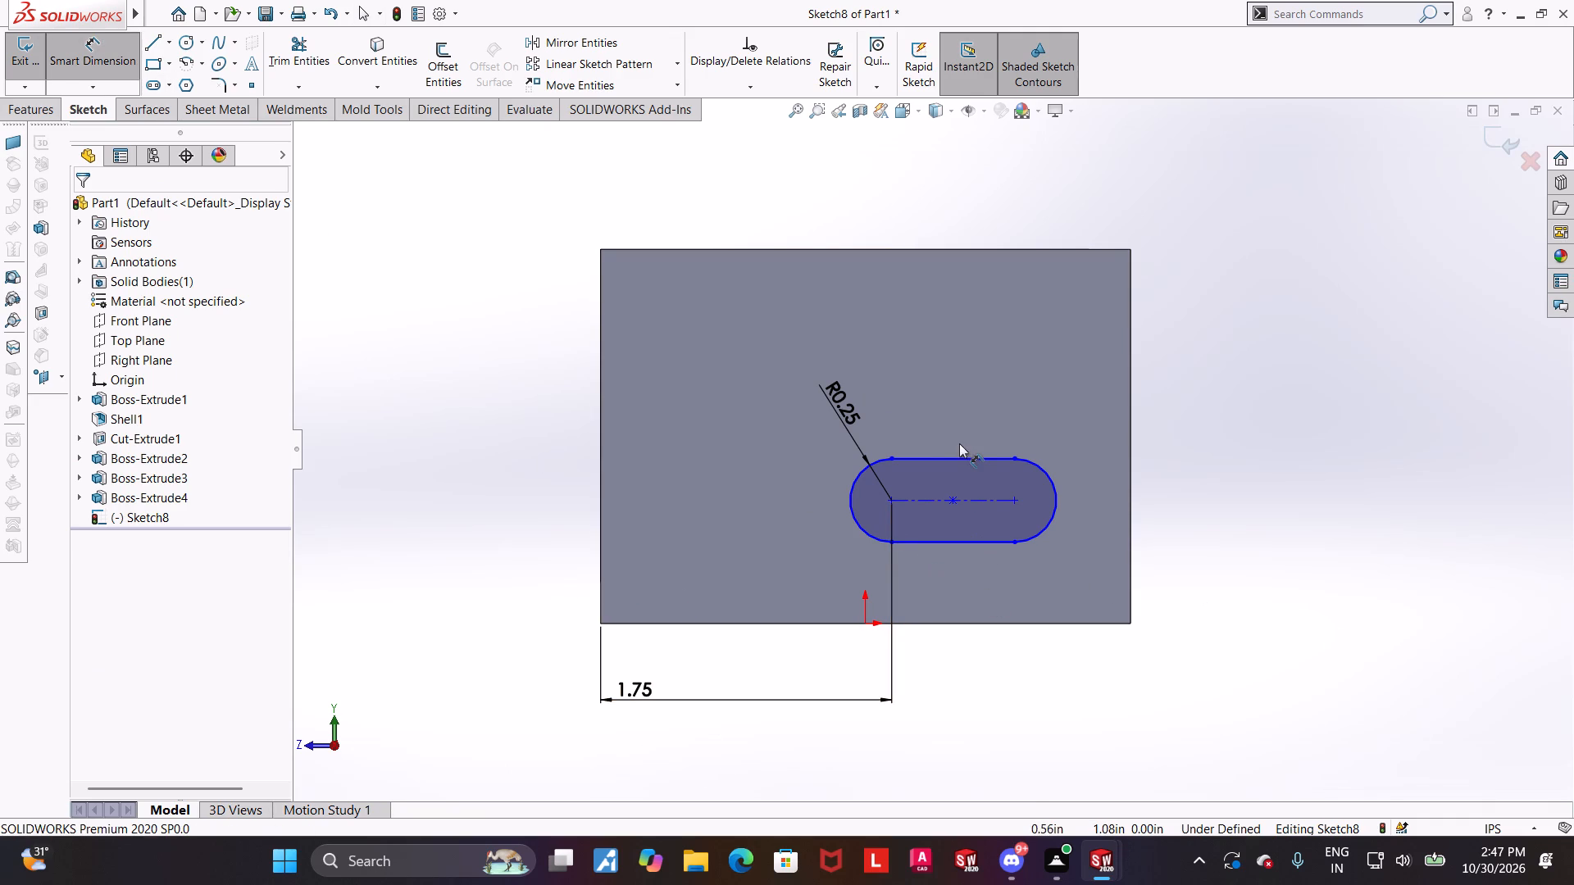
pyautogui.click(964, 455)
pyautogui.click(966, 543)
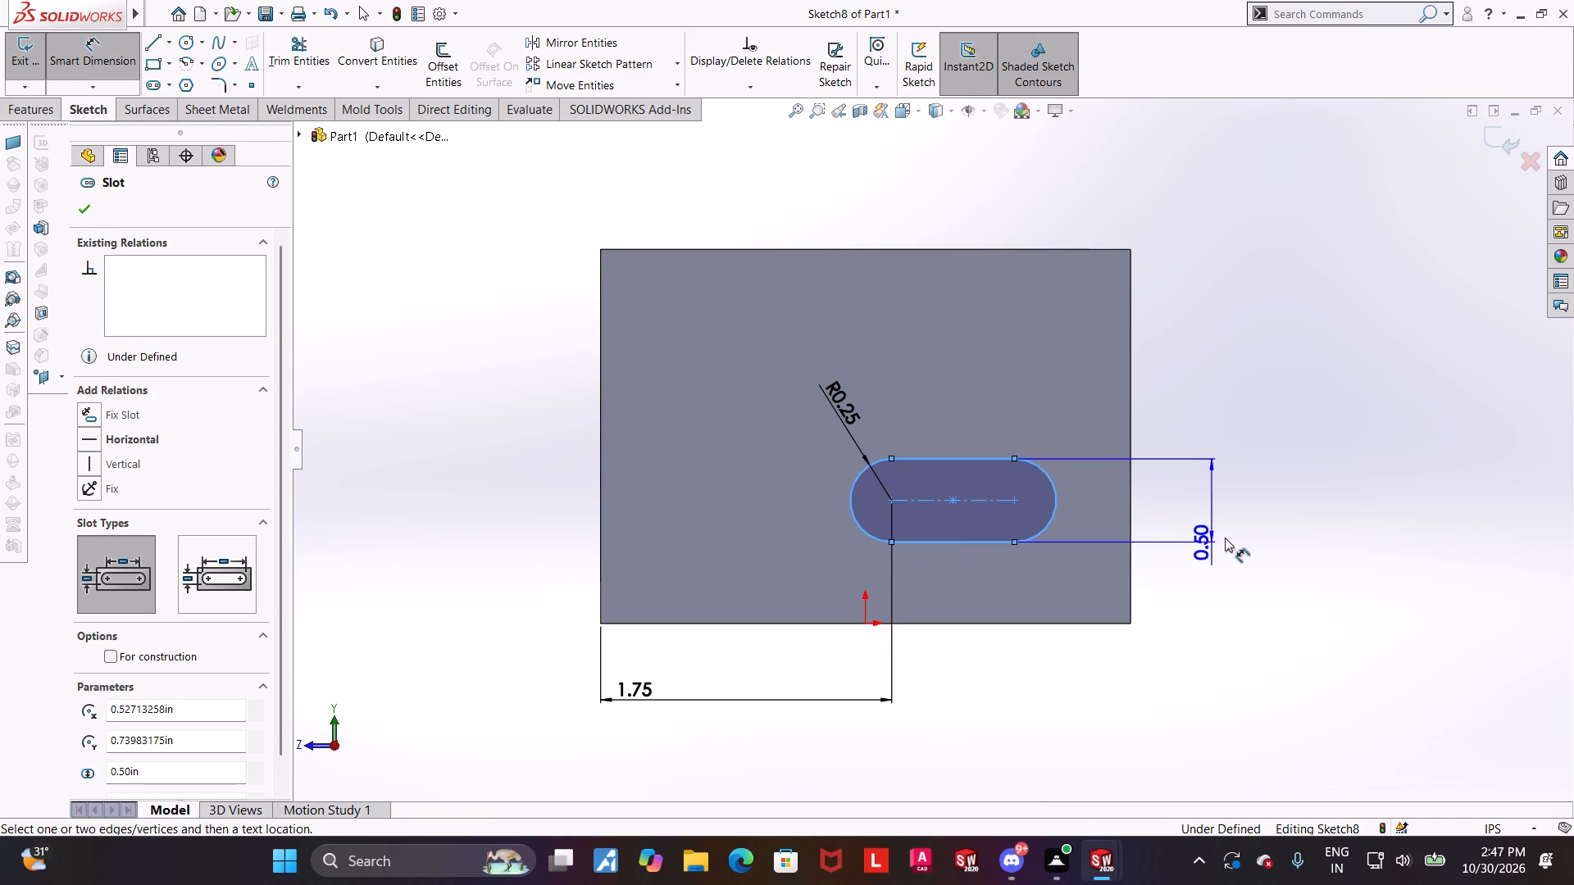
pyautogui.click(1233, 534)
pyautogui.press('Return')
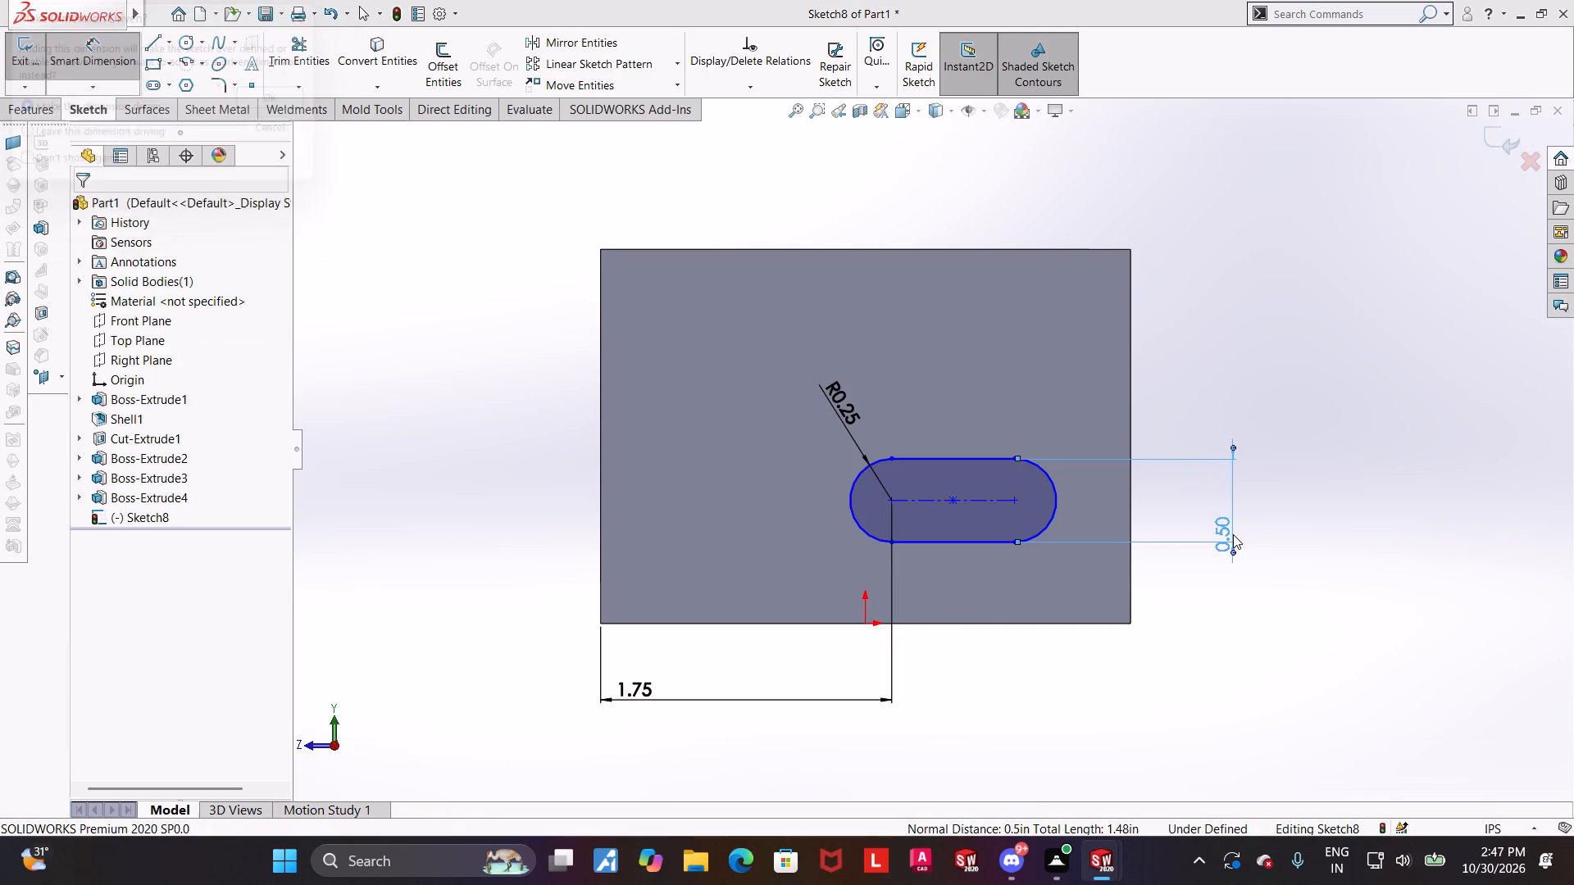
pyautogui.press('Escape')
pyautogui.press('Escape')
# Show the part in the Right view with hidden lines visible.
pyautogui.scroll(1, 1294, 621)
pyautogui.scroll(-1, 1293, 621)
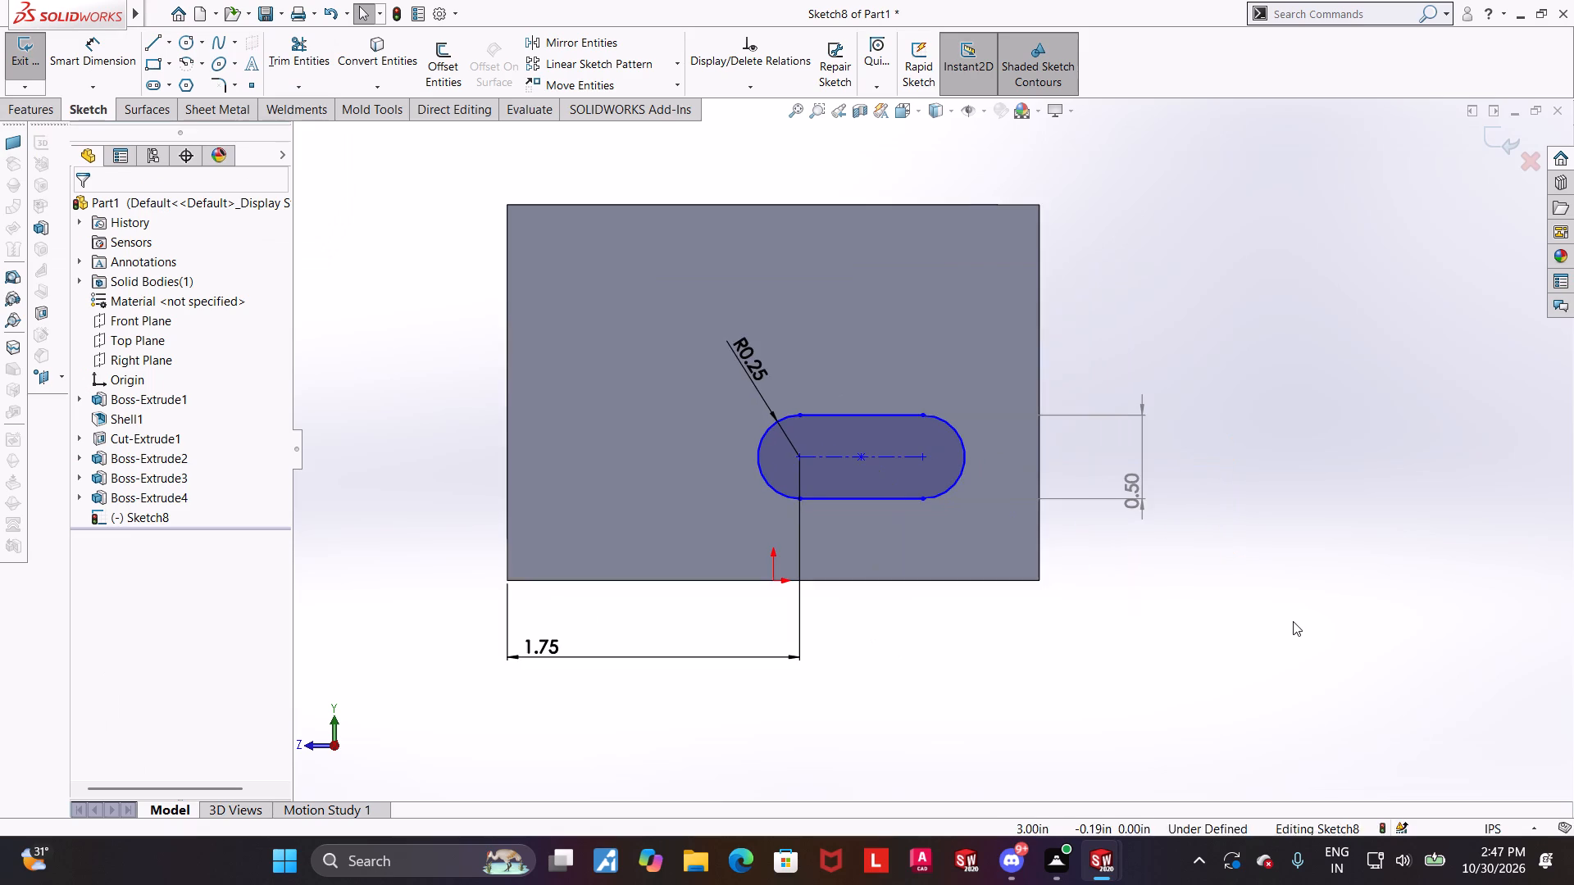
pyautogui.scroll(1, 1188, 574)
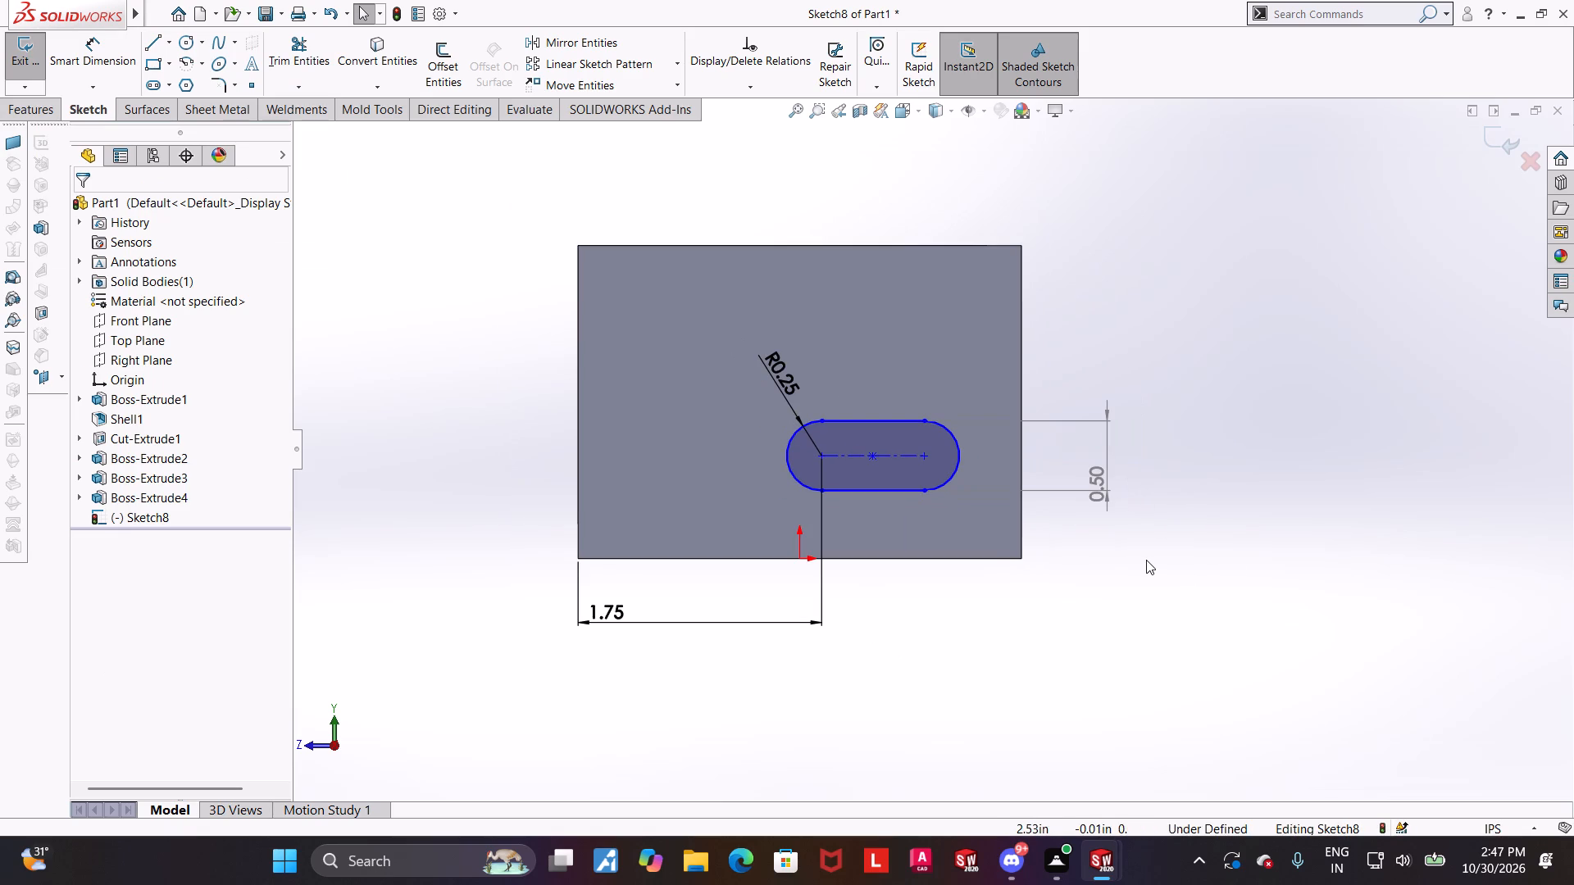
pyautogui.click(915, 108)
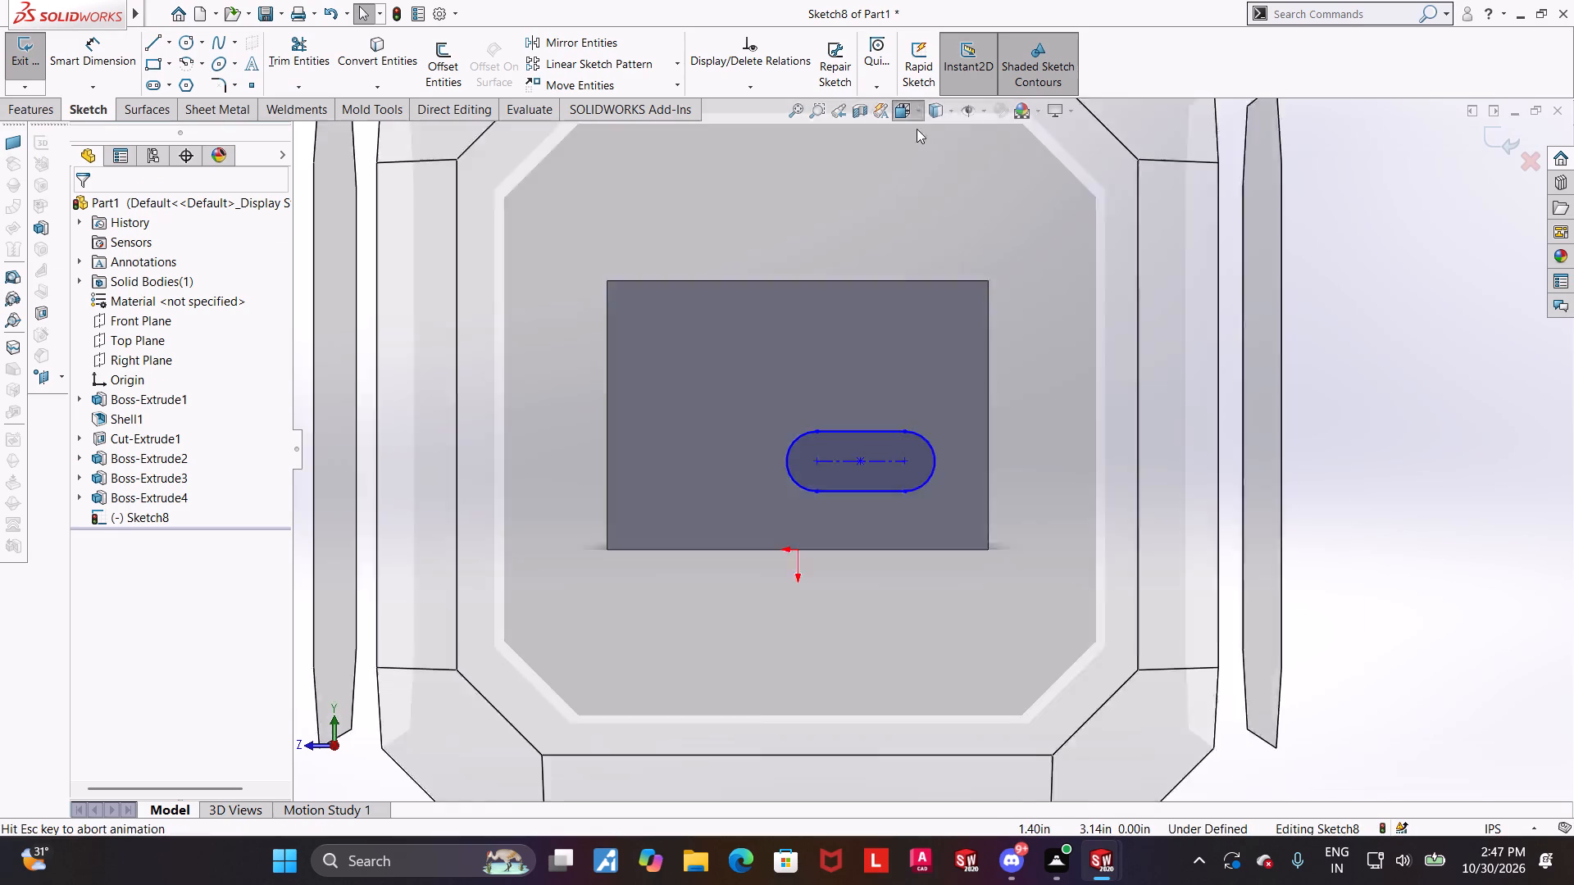
pyautogui.click(714, 461)
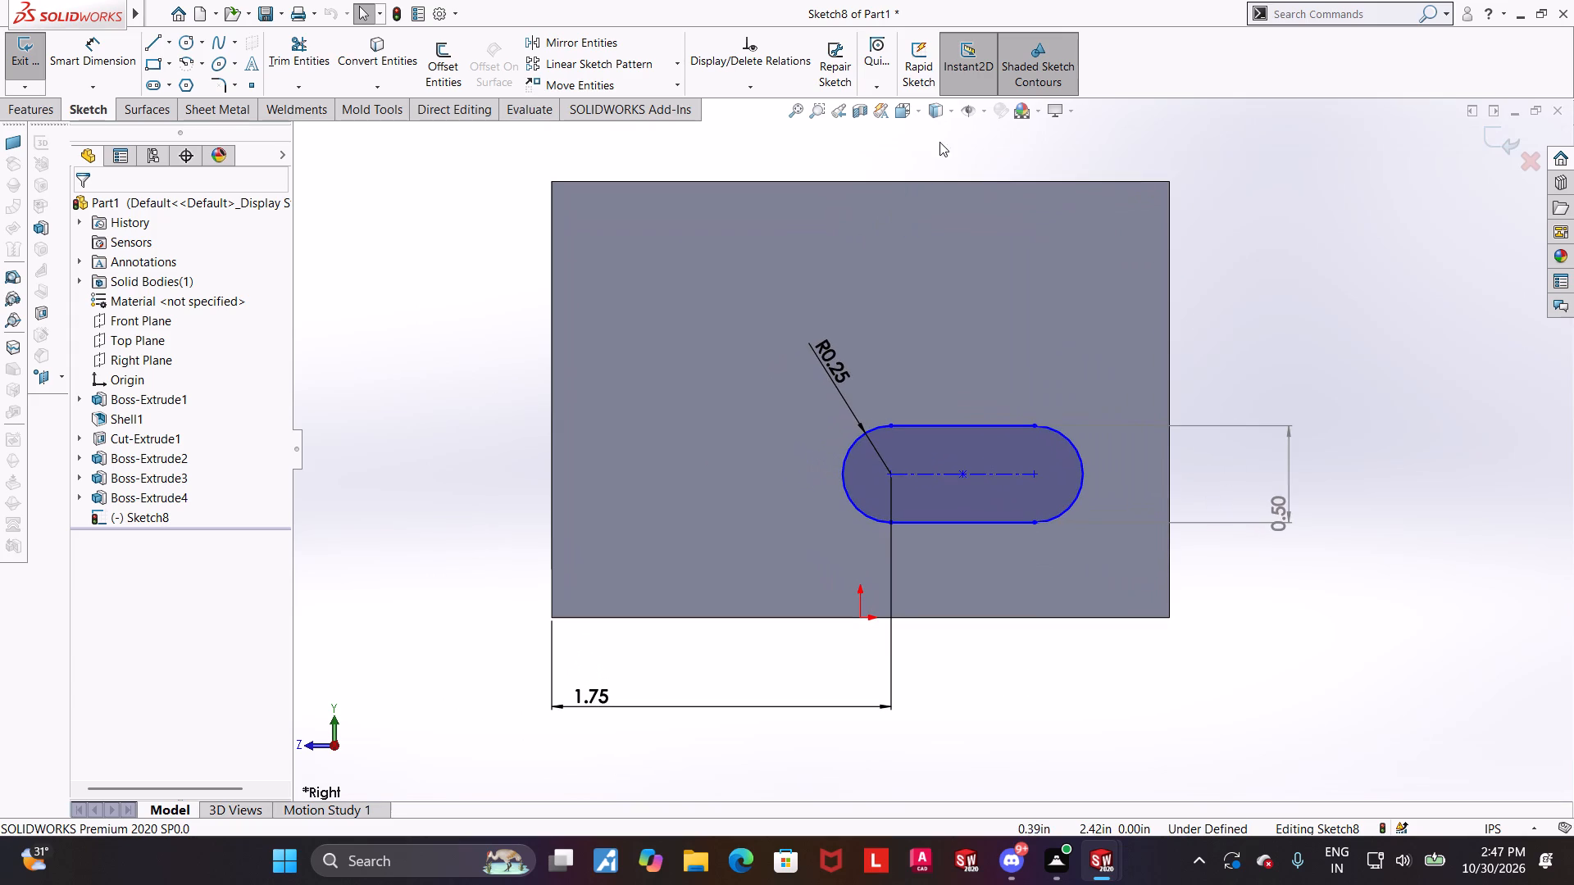
pyautogui.click(947, 116)
pyautogui.click(940, 202)
pyautogui.click(1325, 585)
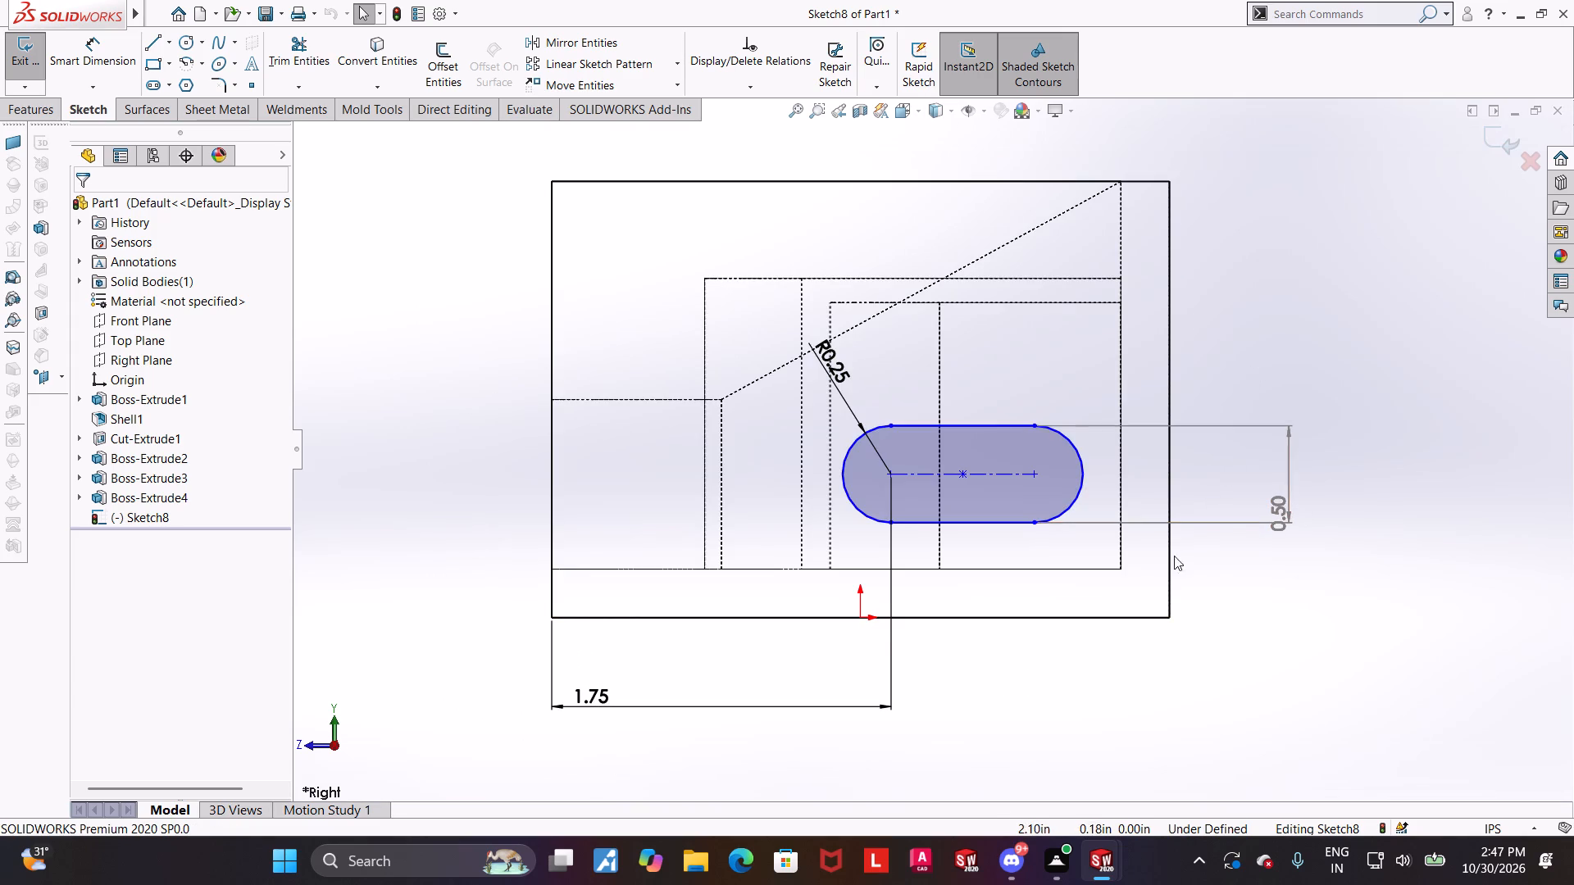
# Move the slot upward by its midpoint so its centre sits about 0.90 in above the base edge.
pyautogui.scroll(-1, 1012, 457)
pyautogui.moveTo(1016, 457); pyautogui.dragTo(1058, 511, button='middle')
pyautogui.scroll(1, 1058, 511)
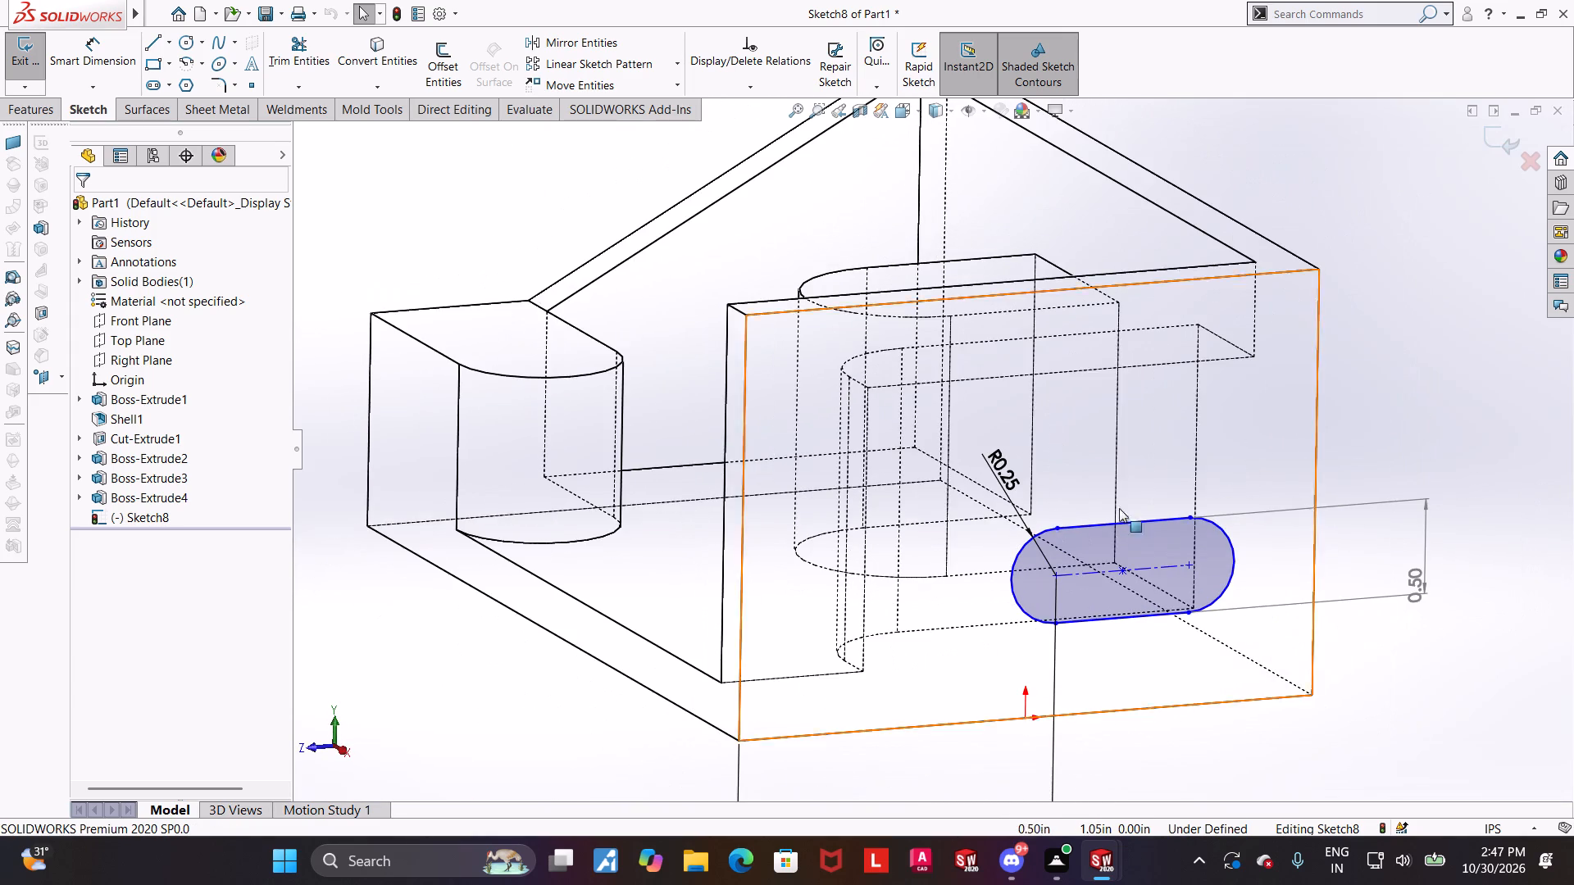
pyautogui.moveTo(1108, 499); pyautogui.dragTo(1080, 456, button='middle')
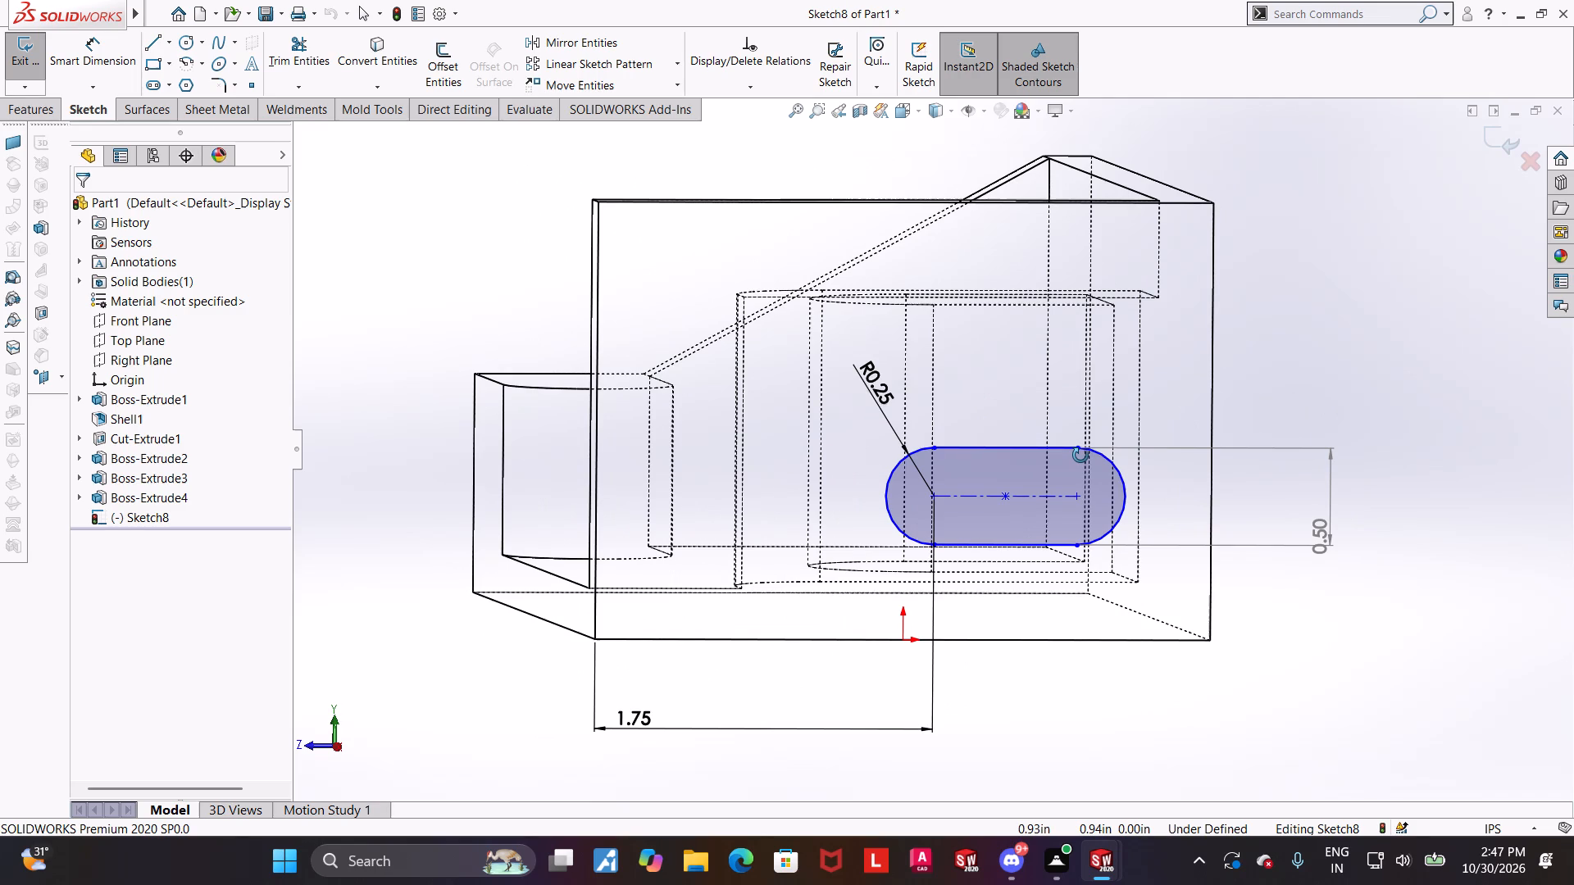
pyautogui.moveTo(1080, 456); pyautogui.dragTo(1075, 453, button='middle')
pyautogui.click(908, 116)
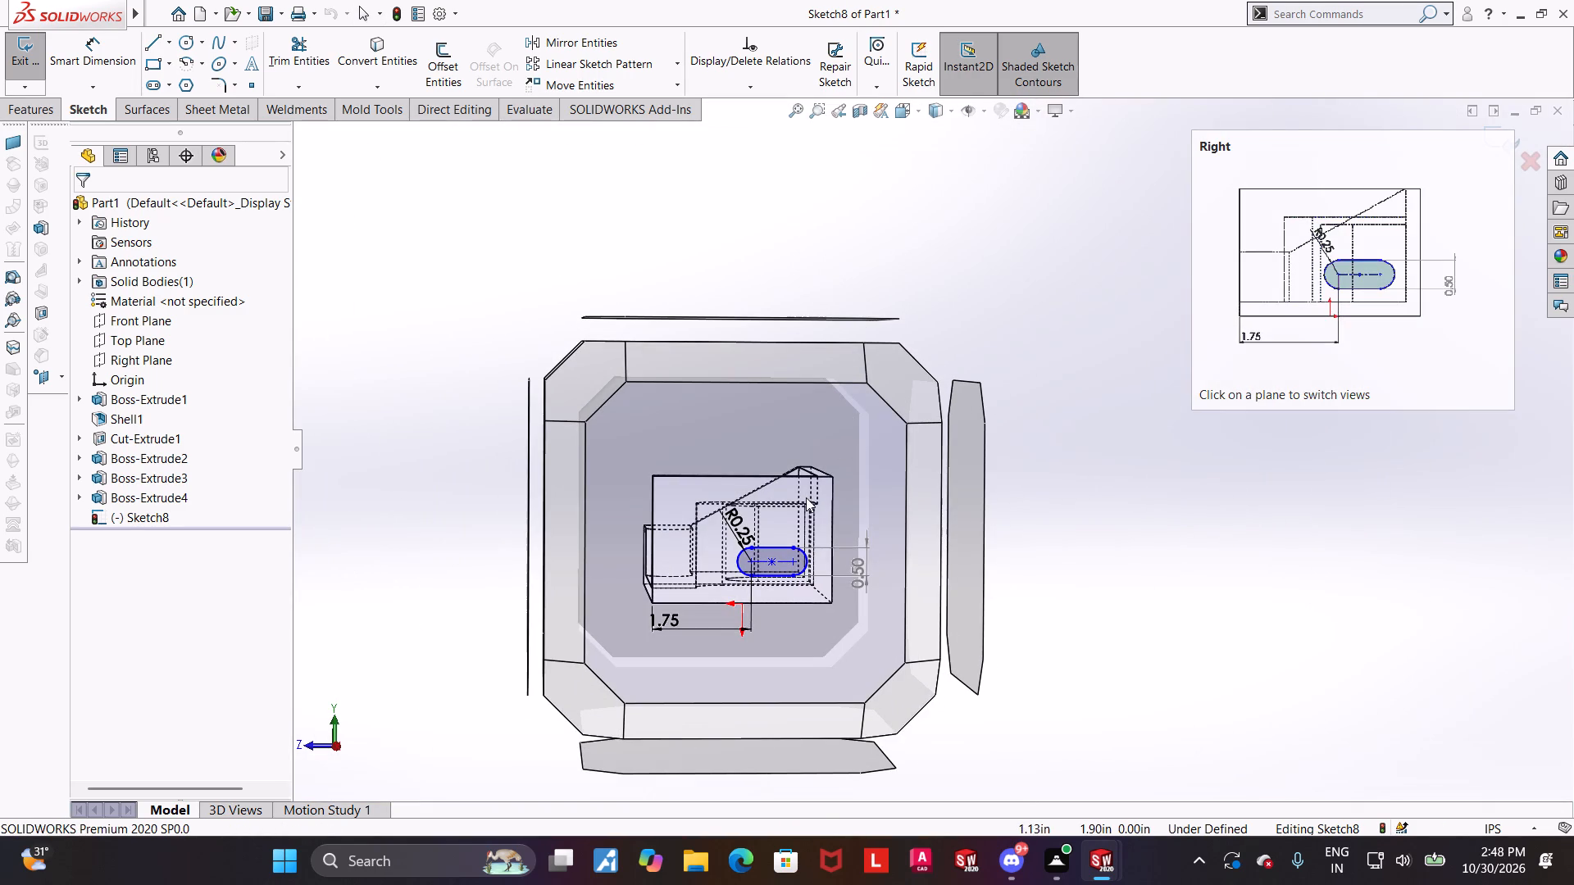
pyautogui.click(805, 497)
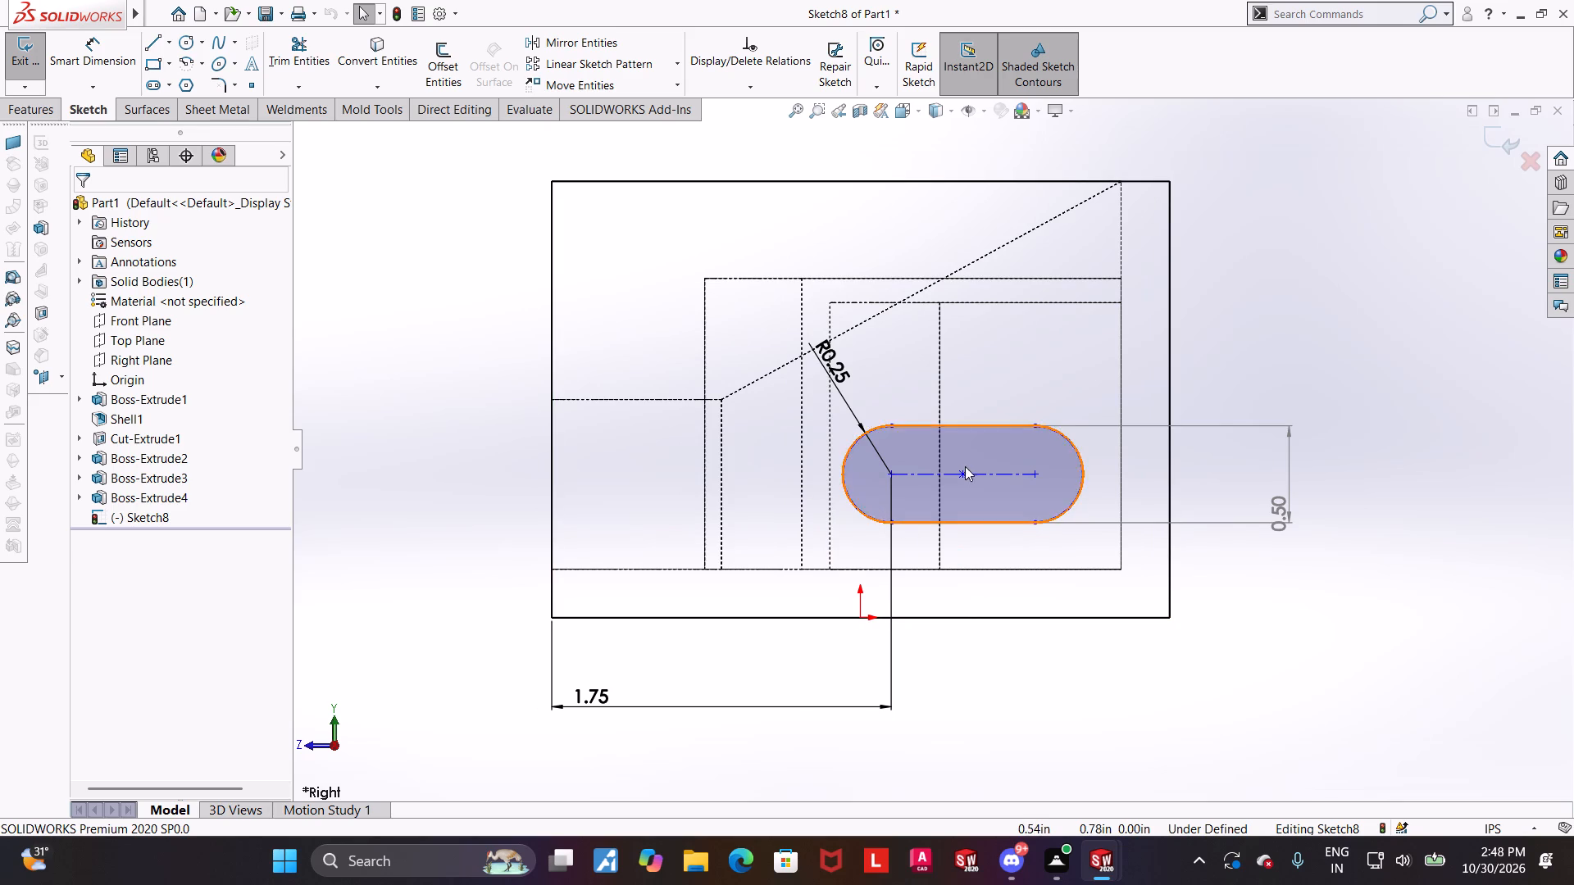
pyautogui.moveTo(963, 471); pyautogui.dragTo(960, 442)
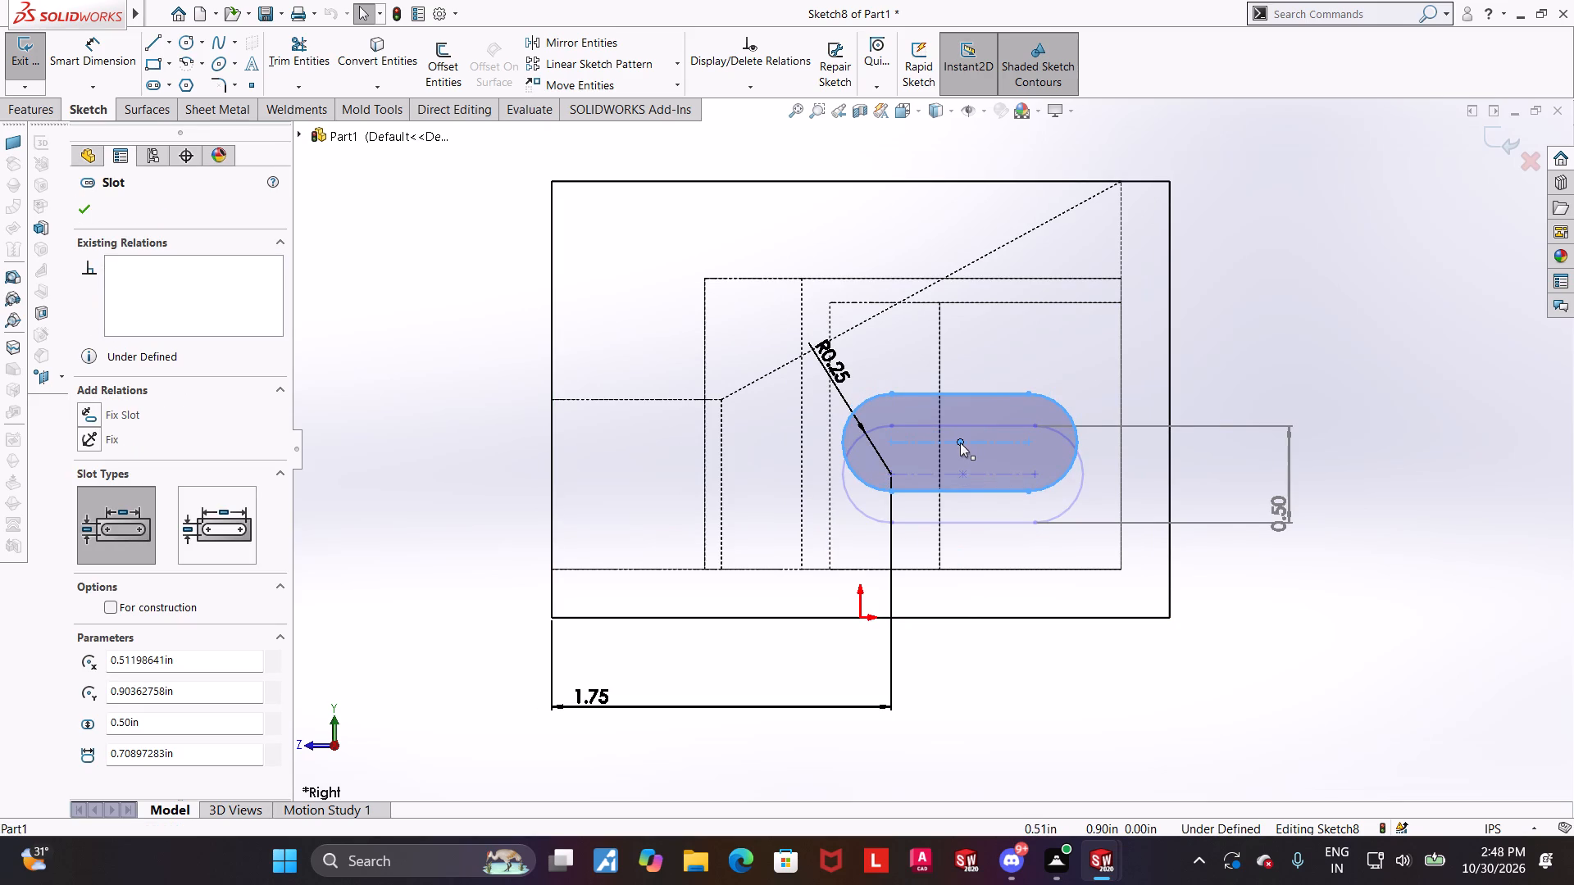
# Move the slot slightly down by its midpoint so its centre sits just under 0.85 in above the base edge, and close the sketch.
pyautogui.moveTo(960, 442); pyautogui.dragTo(958, 453)
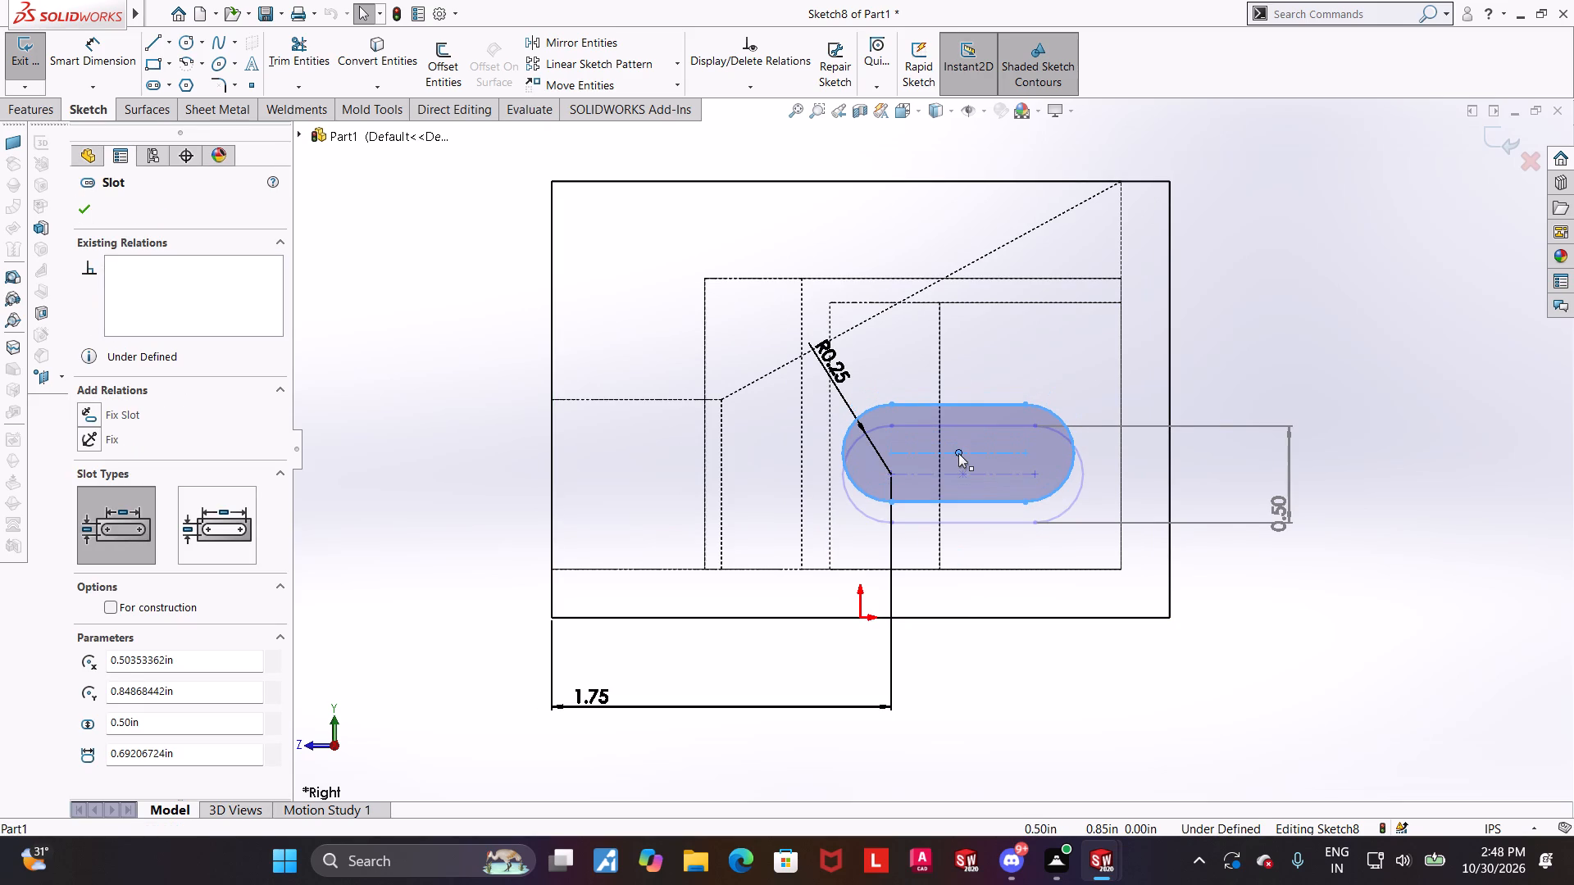
pyautogui.moveTo(958, 453); pyautogui.dragTo(958, 460)
pyautogui.click(1212, 338)
pyautogui.moveTo(1252, 335); pyautogui.dragTo(1322, 394, button='middle')
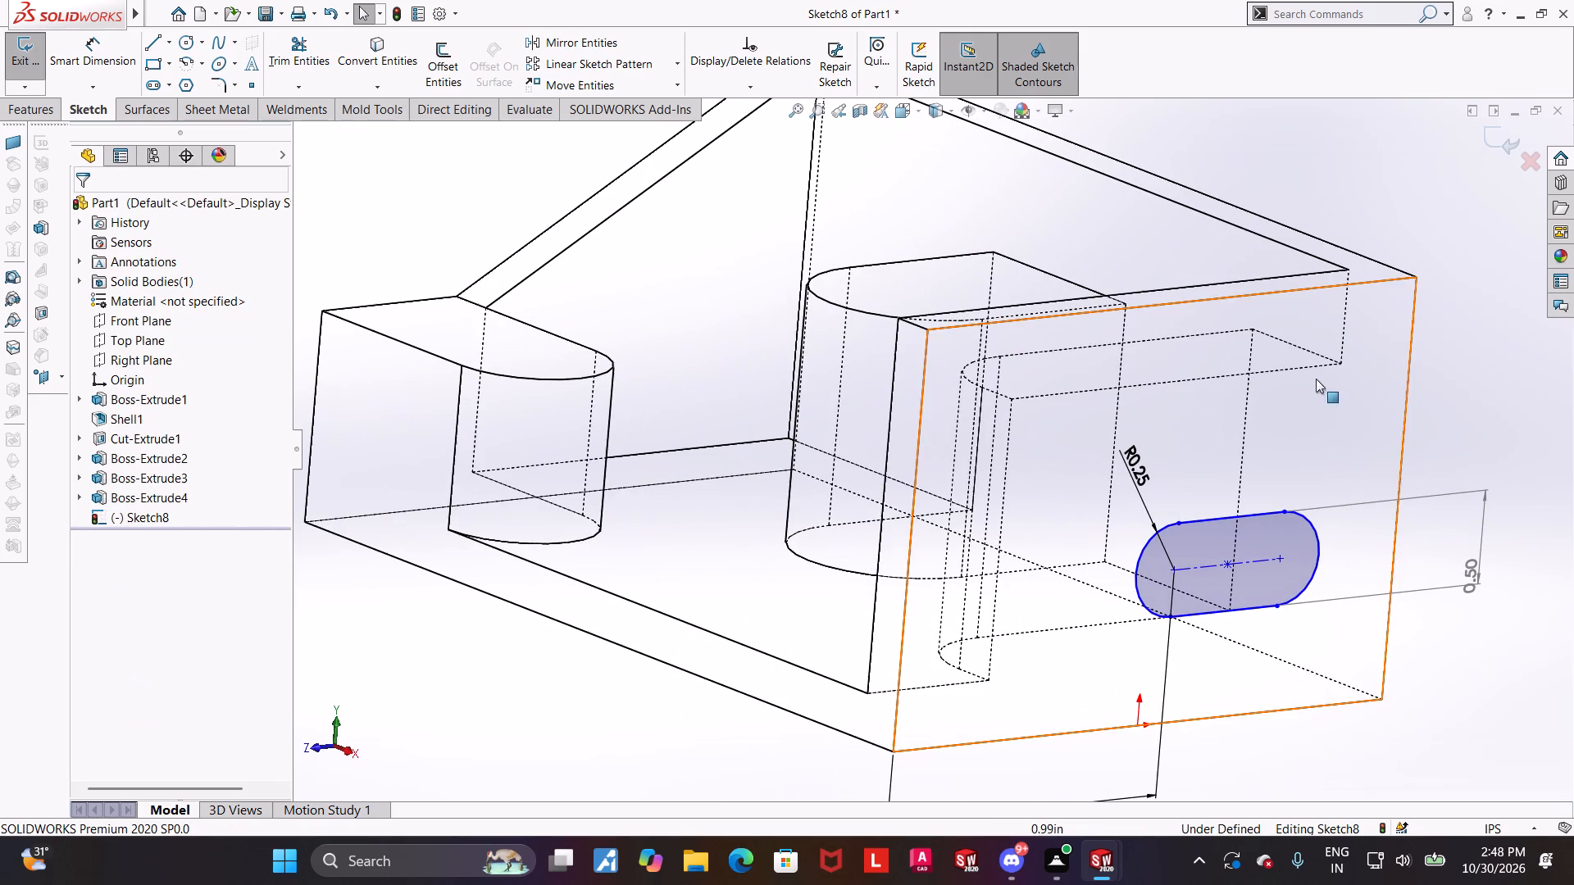
pyautogui.click(1500, 144)
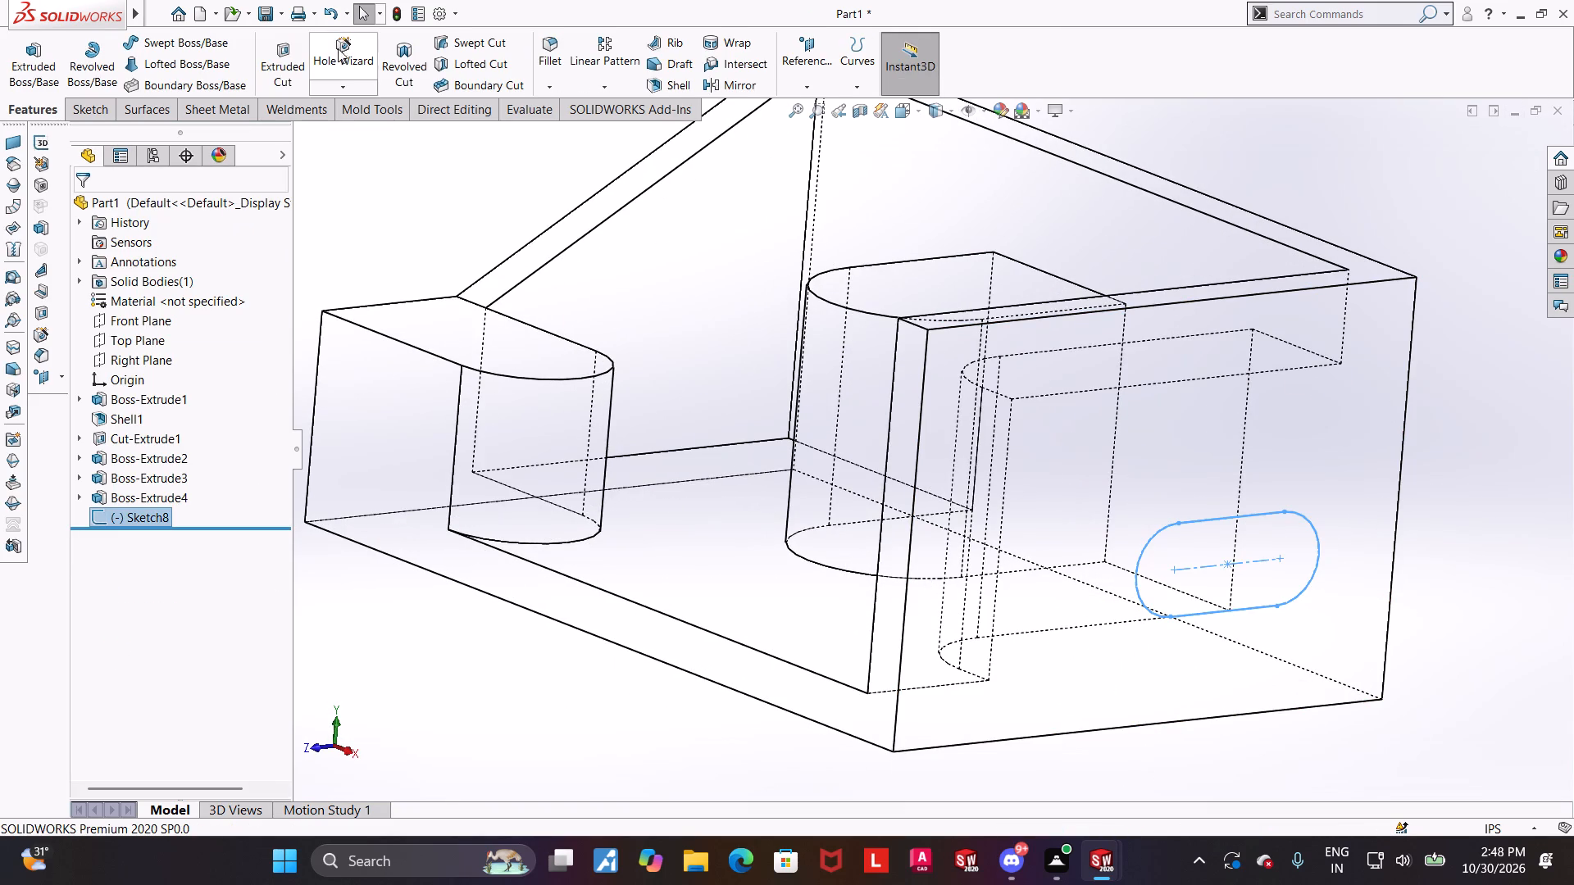
# Cut the slot sketch into the side wall with Extruded Cut using the Up To Next end condition.
pyautogui.click(305, 48)
pyautogui.click(141, 320)
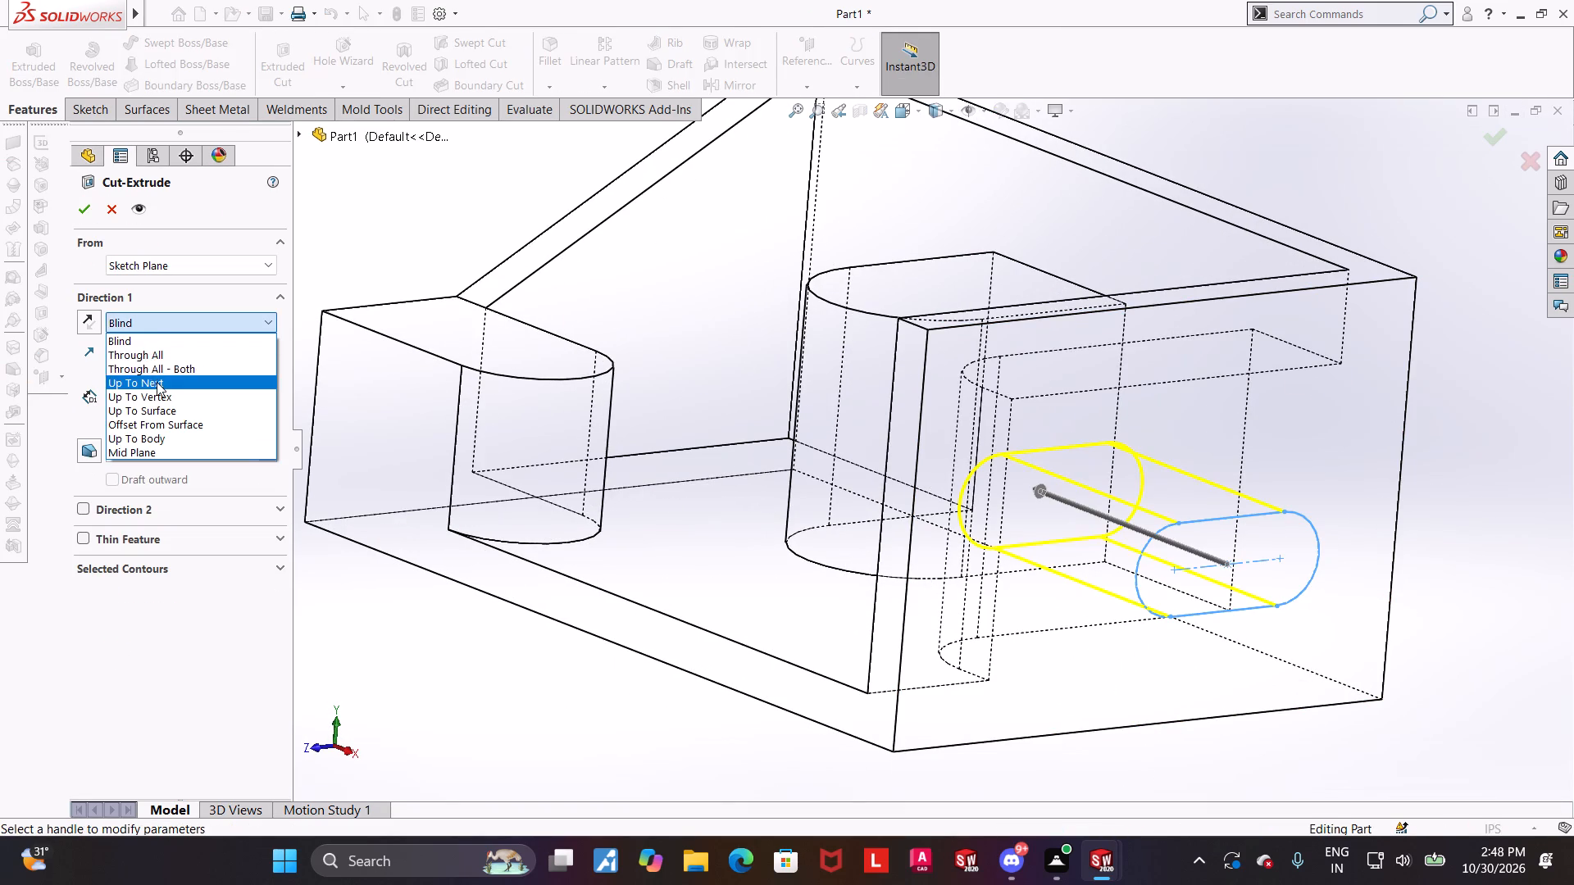
pyautogui.click(157, 382)
pyautogui.click(84, 207)
pyautogui.scroll(5, 888, 454)
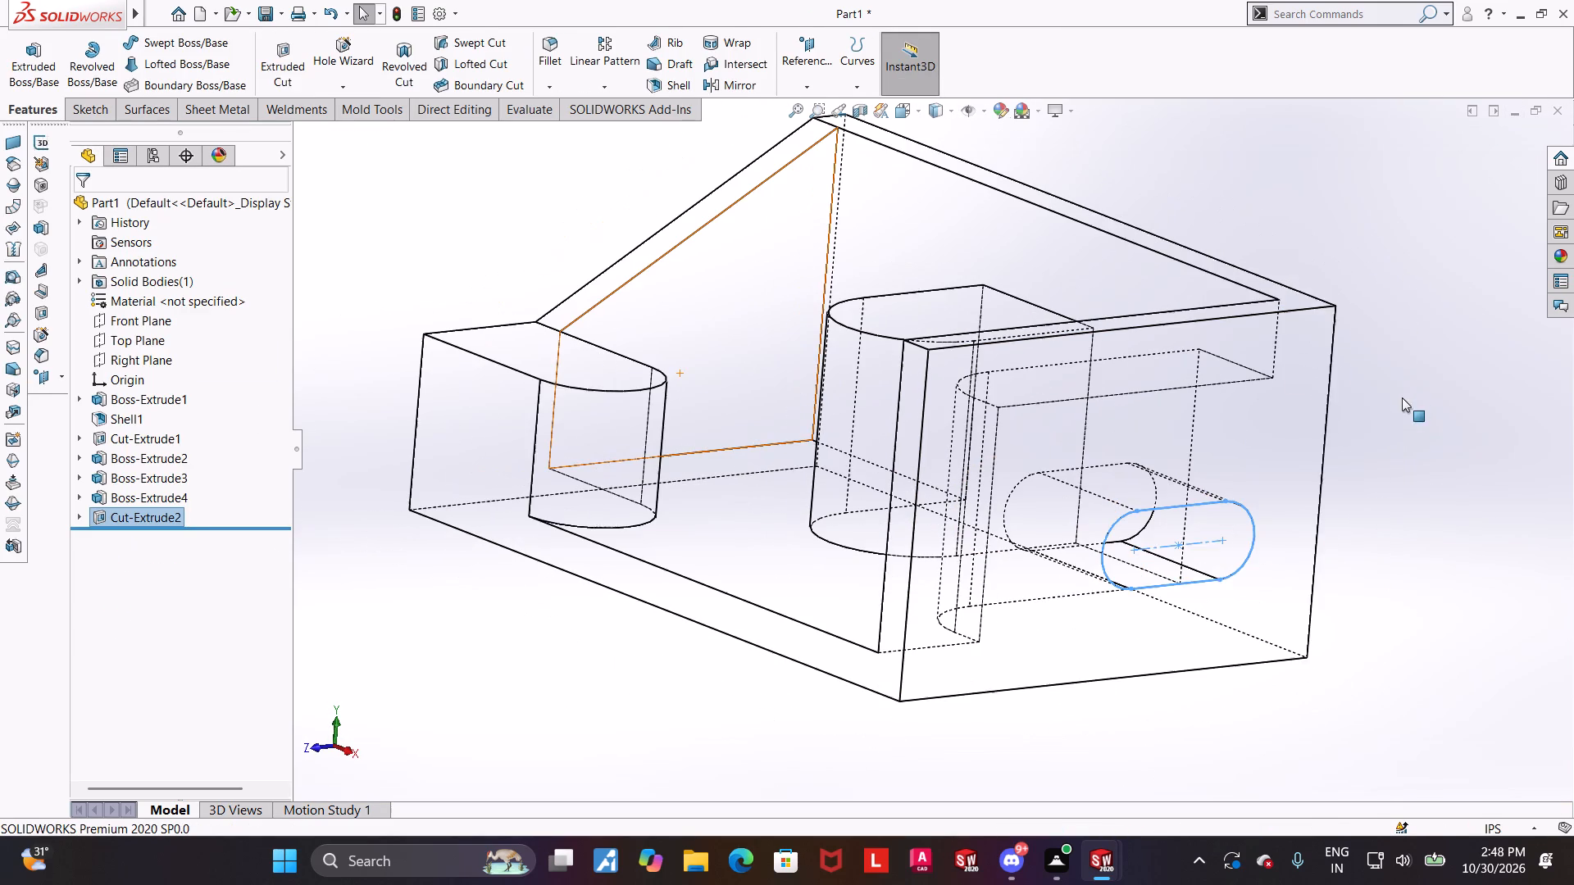
pyautogui.click(1407, 393)
# Display the part shaded with edges.
pyautogui.click(927, 111)
pyautogui.click(935, 131)
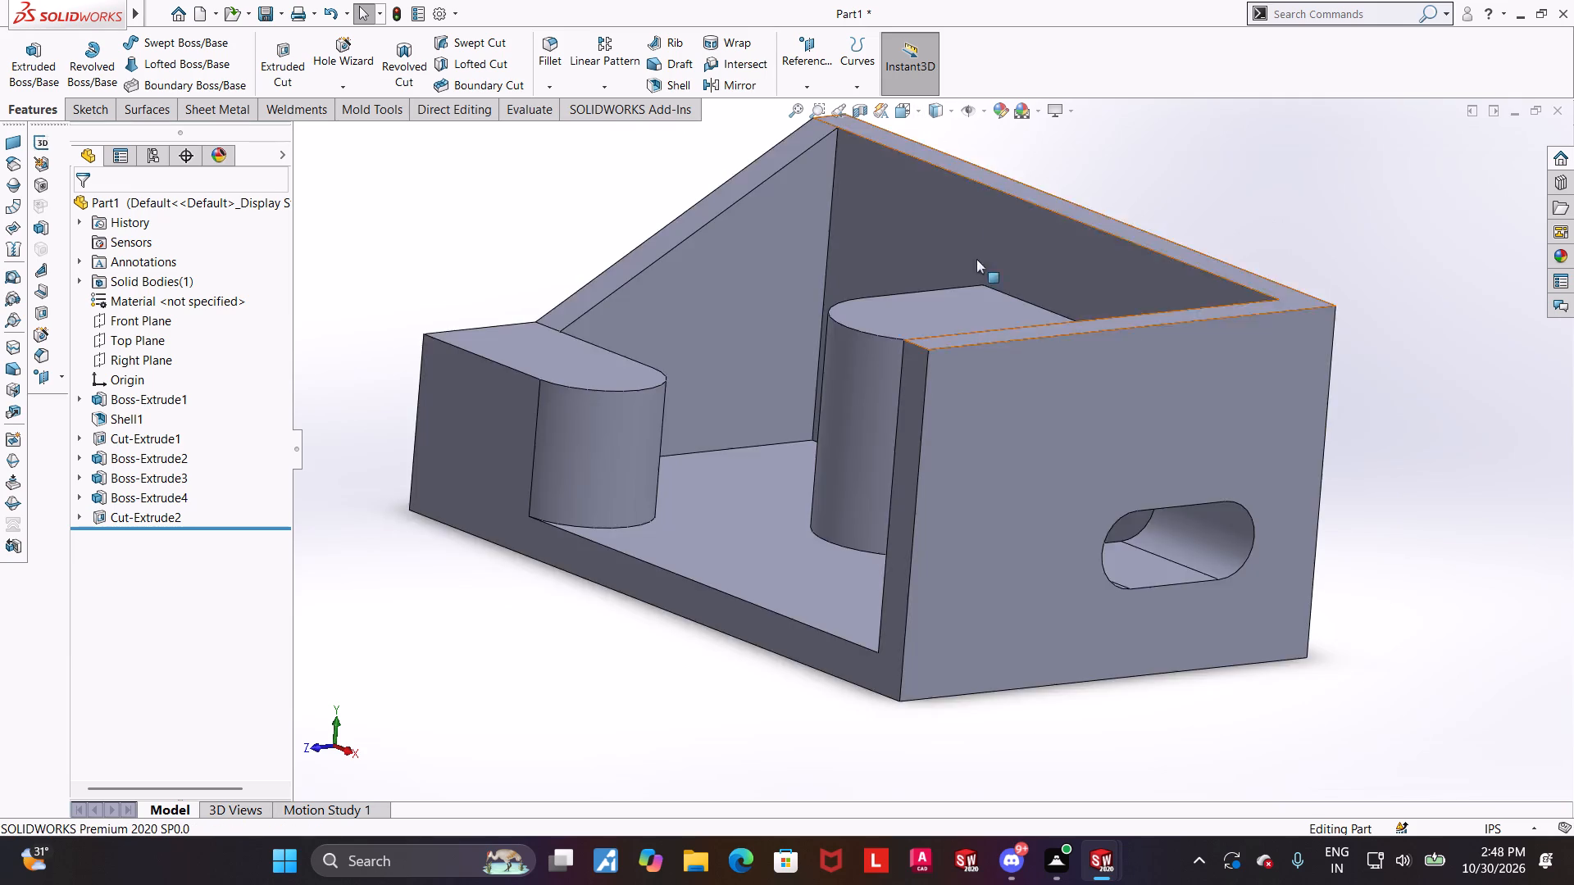
# Examine the slot cut and the interior bosses from the part's open front and from above.
pyautogui.scroll(4, 983, 288)
pyautogui.moveTo(1014, 550); pyautogui.dragTo(1198, 575, button='middle')
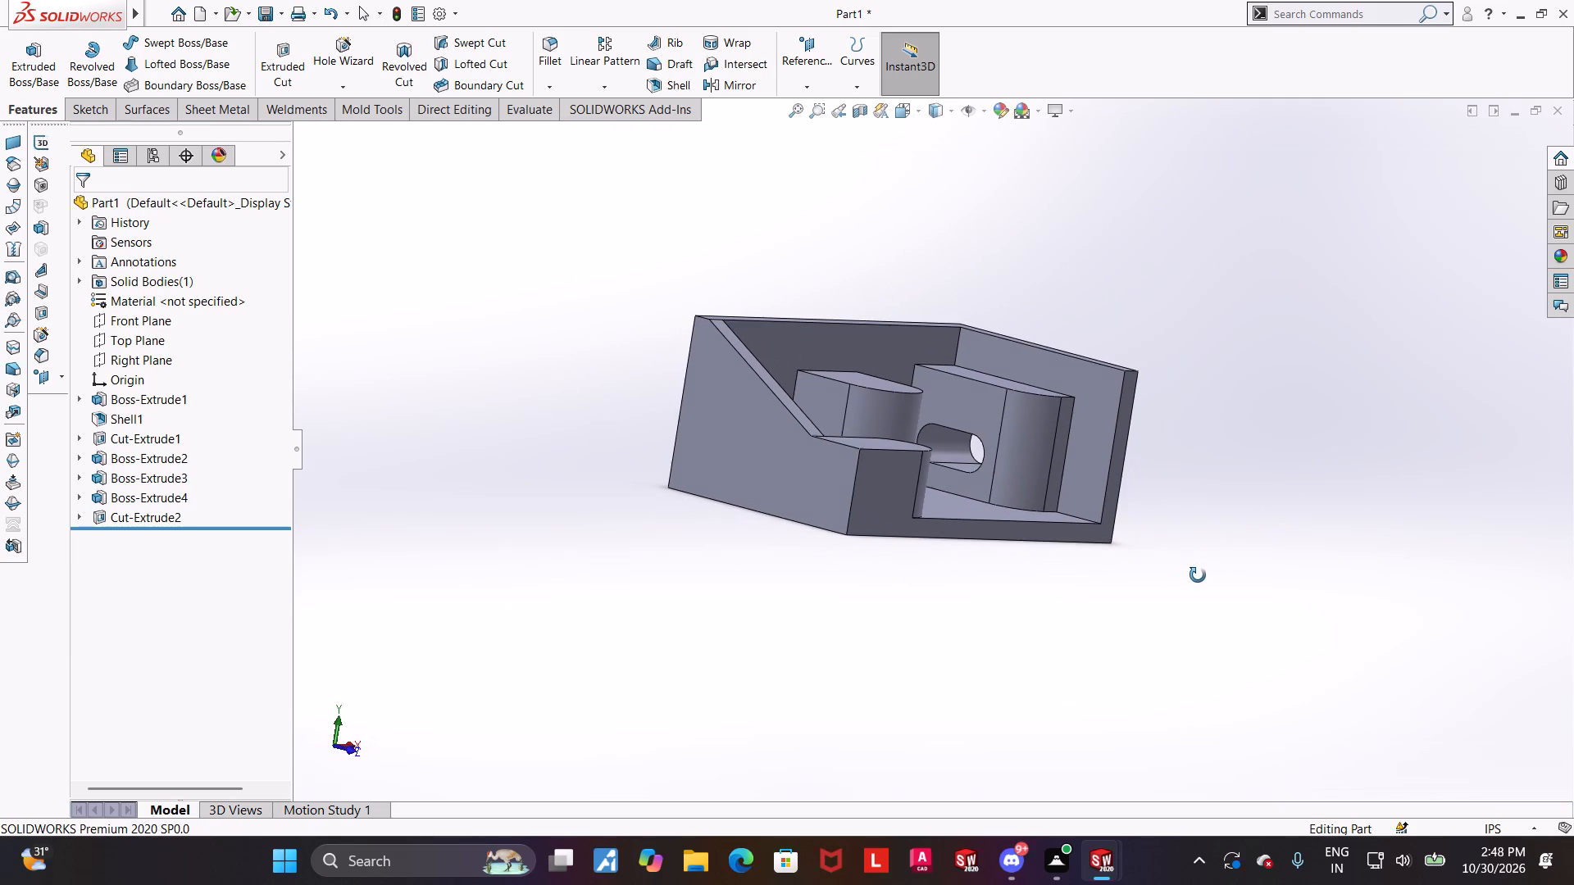
pyautogui.moveTo(1198, 575); pyautogui.dragTo(1176, 606, button='middle')
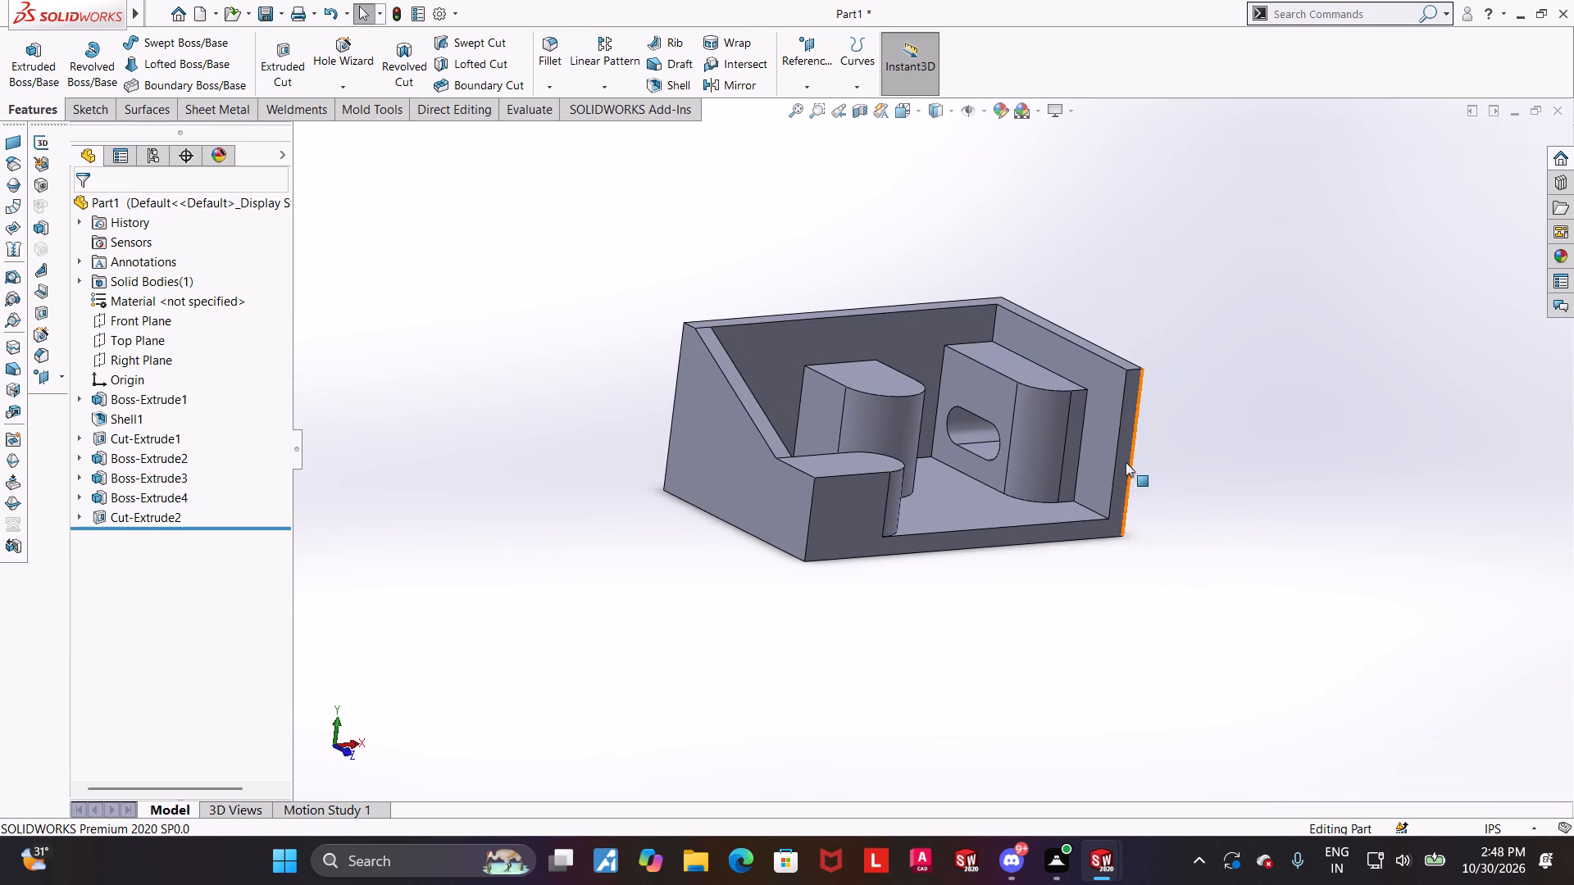
pyautogui.moveTo(1126, 462); pyautogui.dragTo(1130, 525, button='middle')
pyautogui.scroll(-1, 1108, 398)
pyautogui.moveTo(1028, 415); pyautogui.dragTo(999, 415, button='middle')
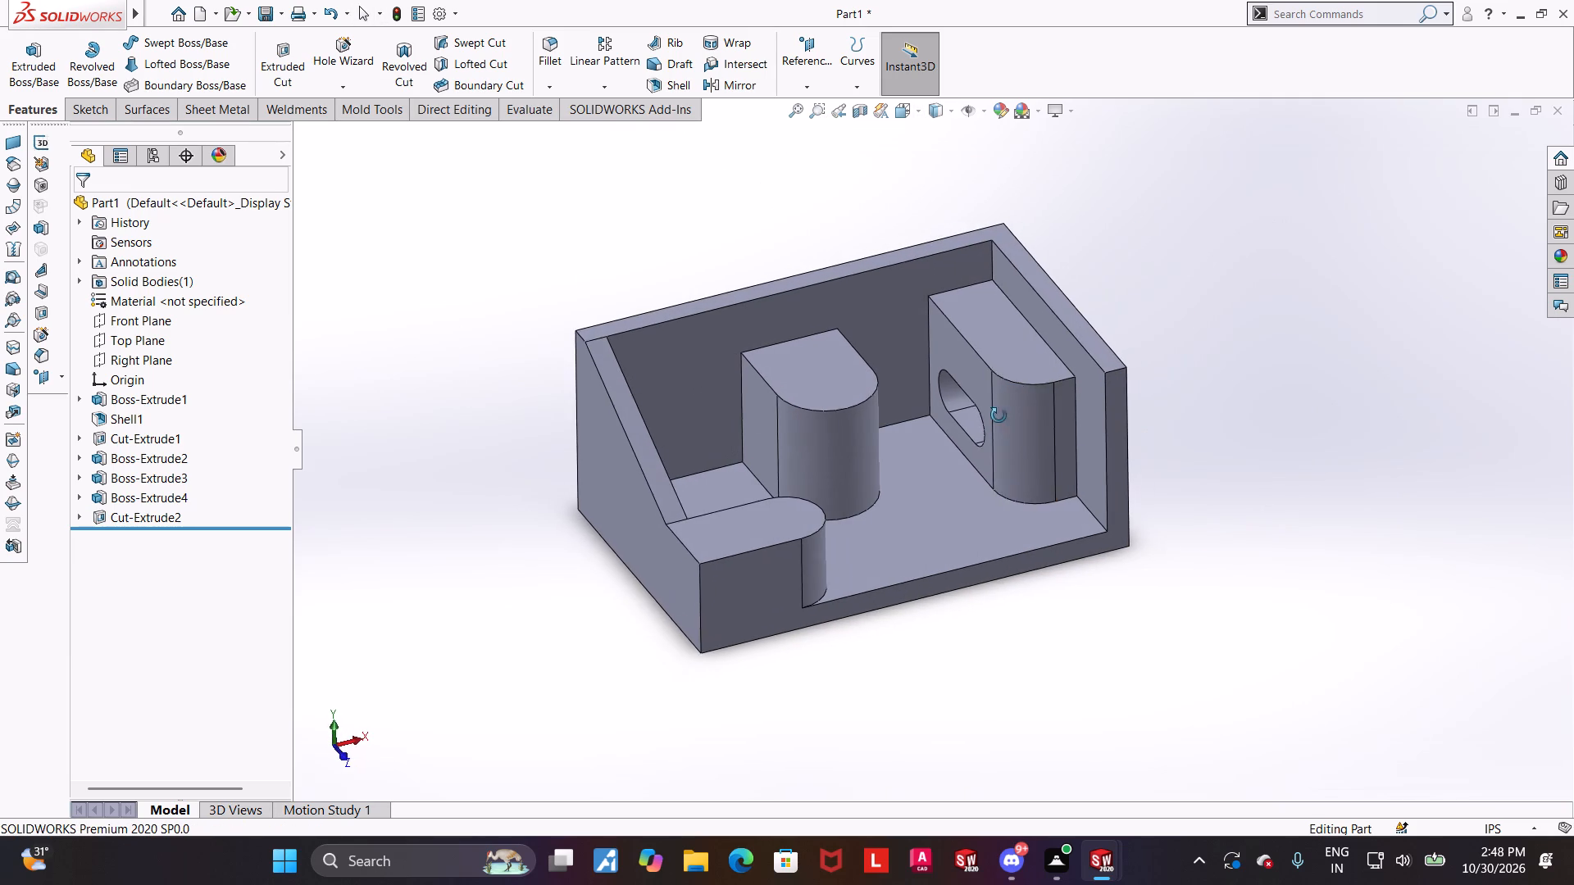
pyautogui.moveTo(999, 415); pyautogui.dragTo(998, 415, button='middle')
pyautogui.moveTo(929, 352); pyautogui.dragTo(921, 426, button='middle')
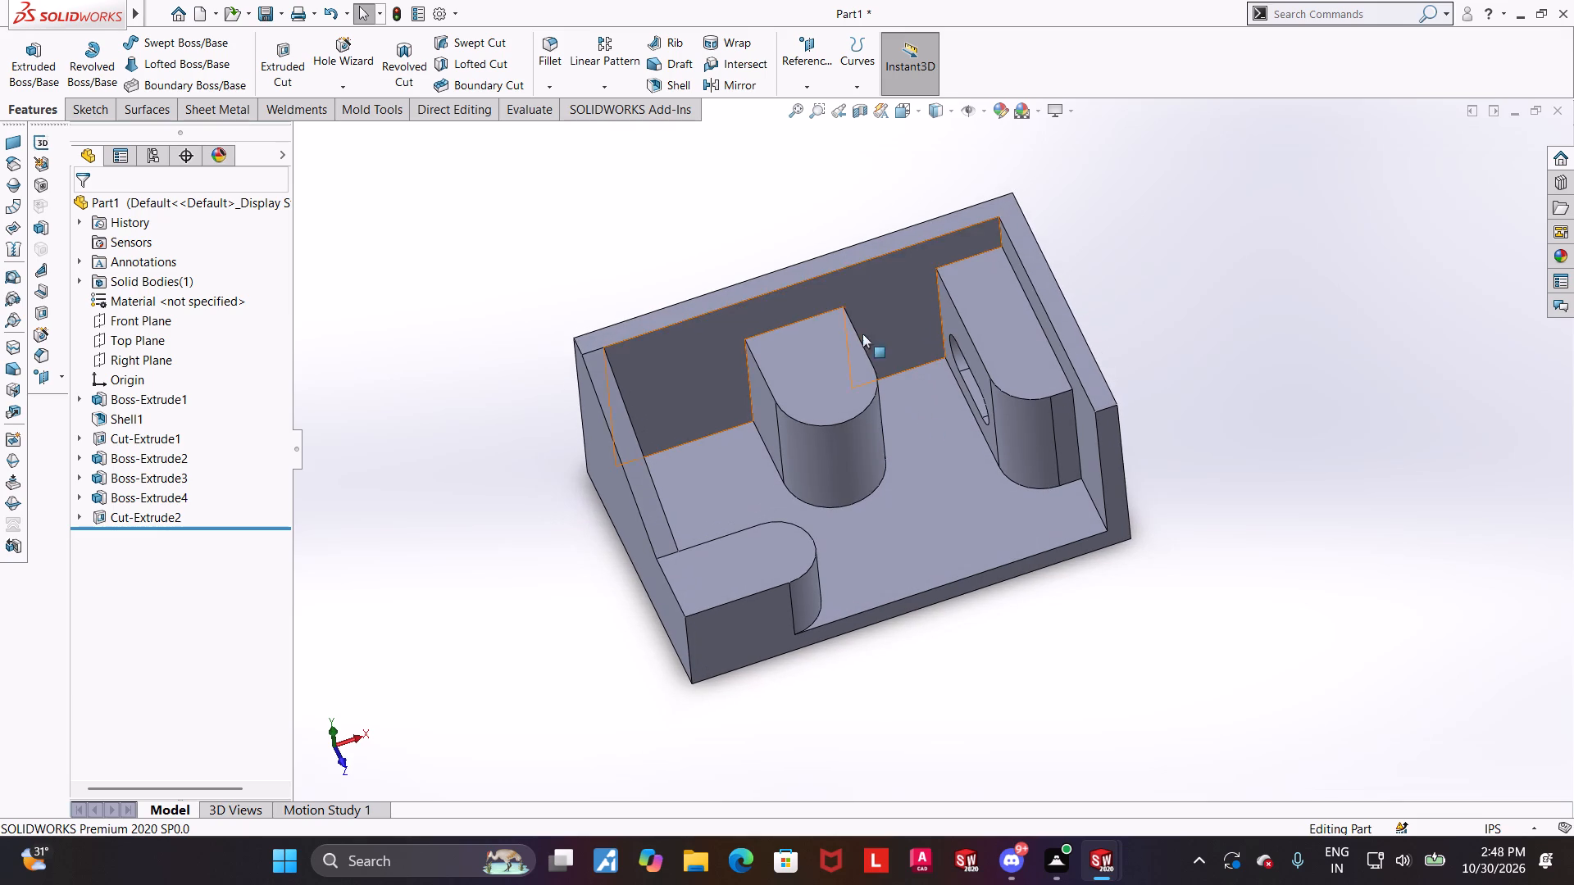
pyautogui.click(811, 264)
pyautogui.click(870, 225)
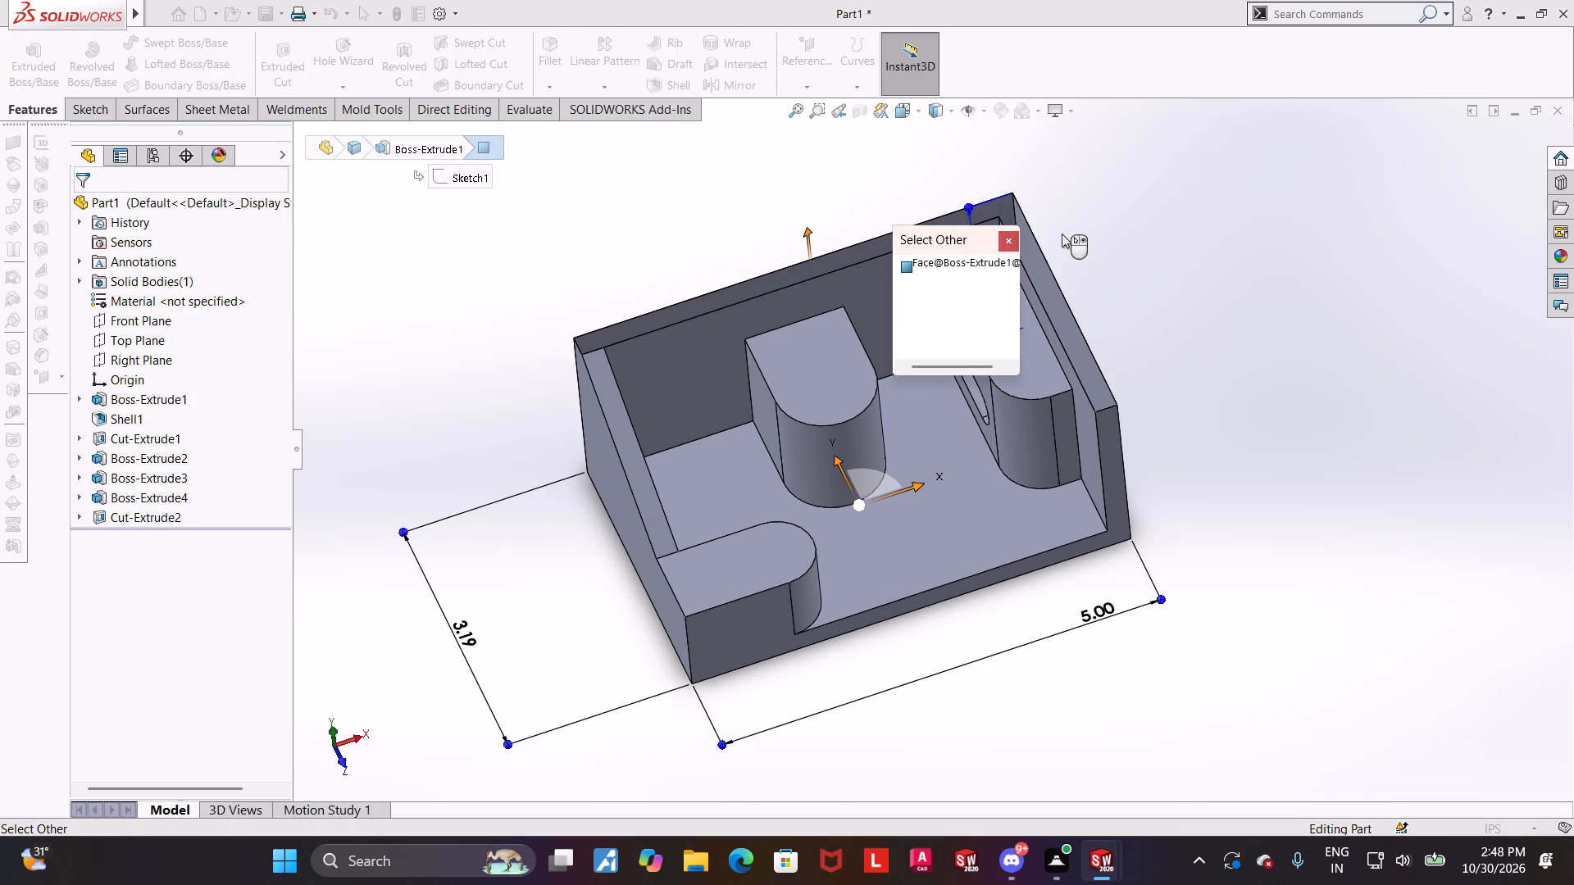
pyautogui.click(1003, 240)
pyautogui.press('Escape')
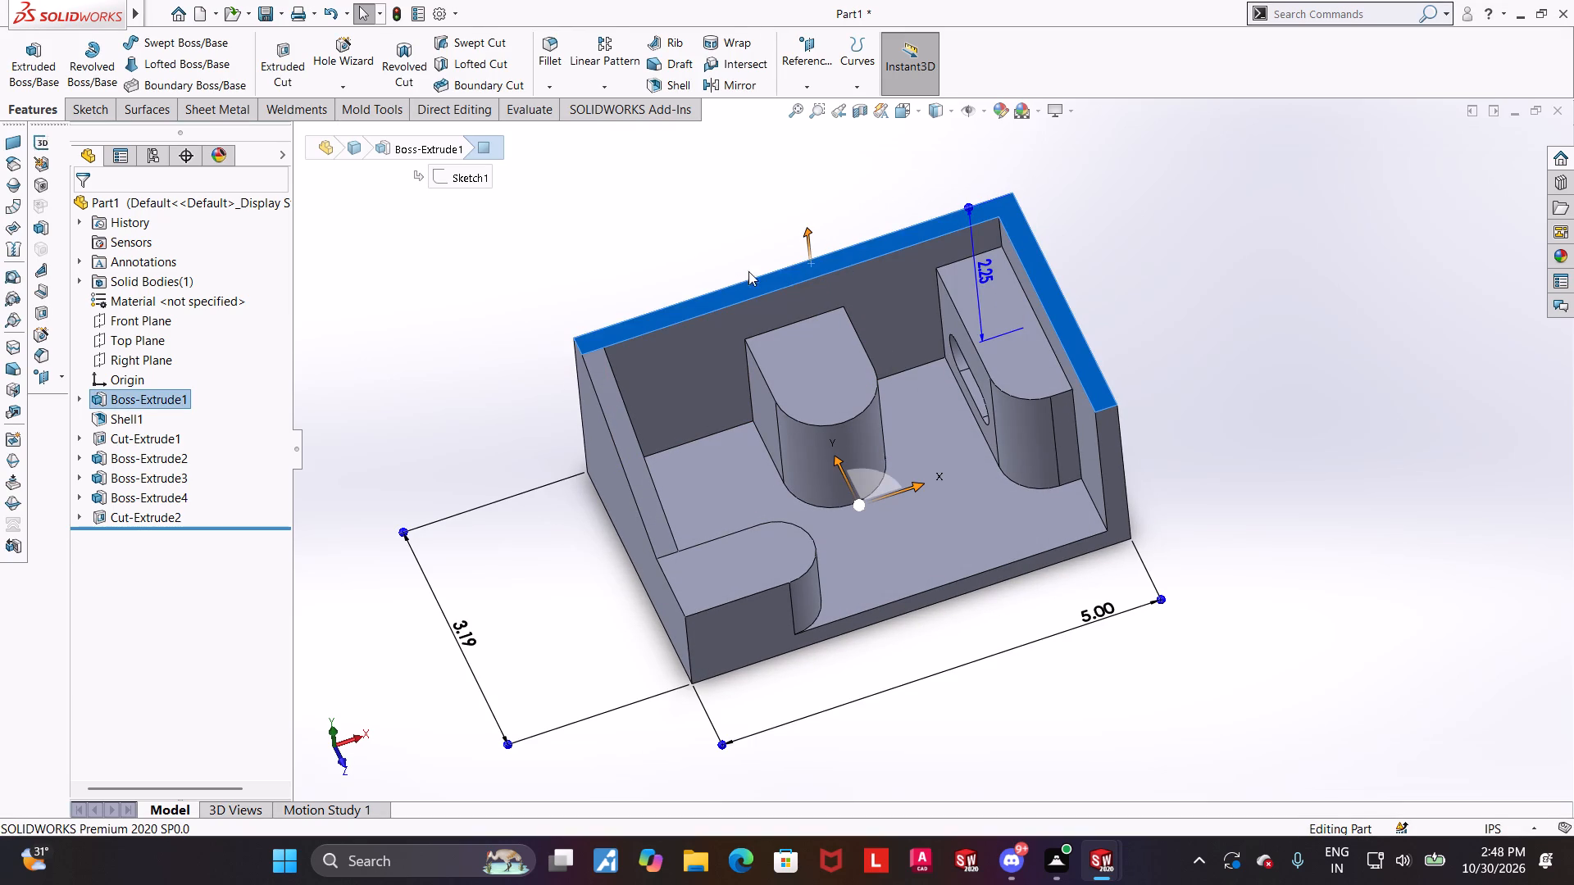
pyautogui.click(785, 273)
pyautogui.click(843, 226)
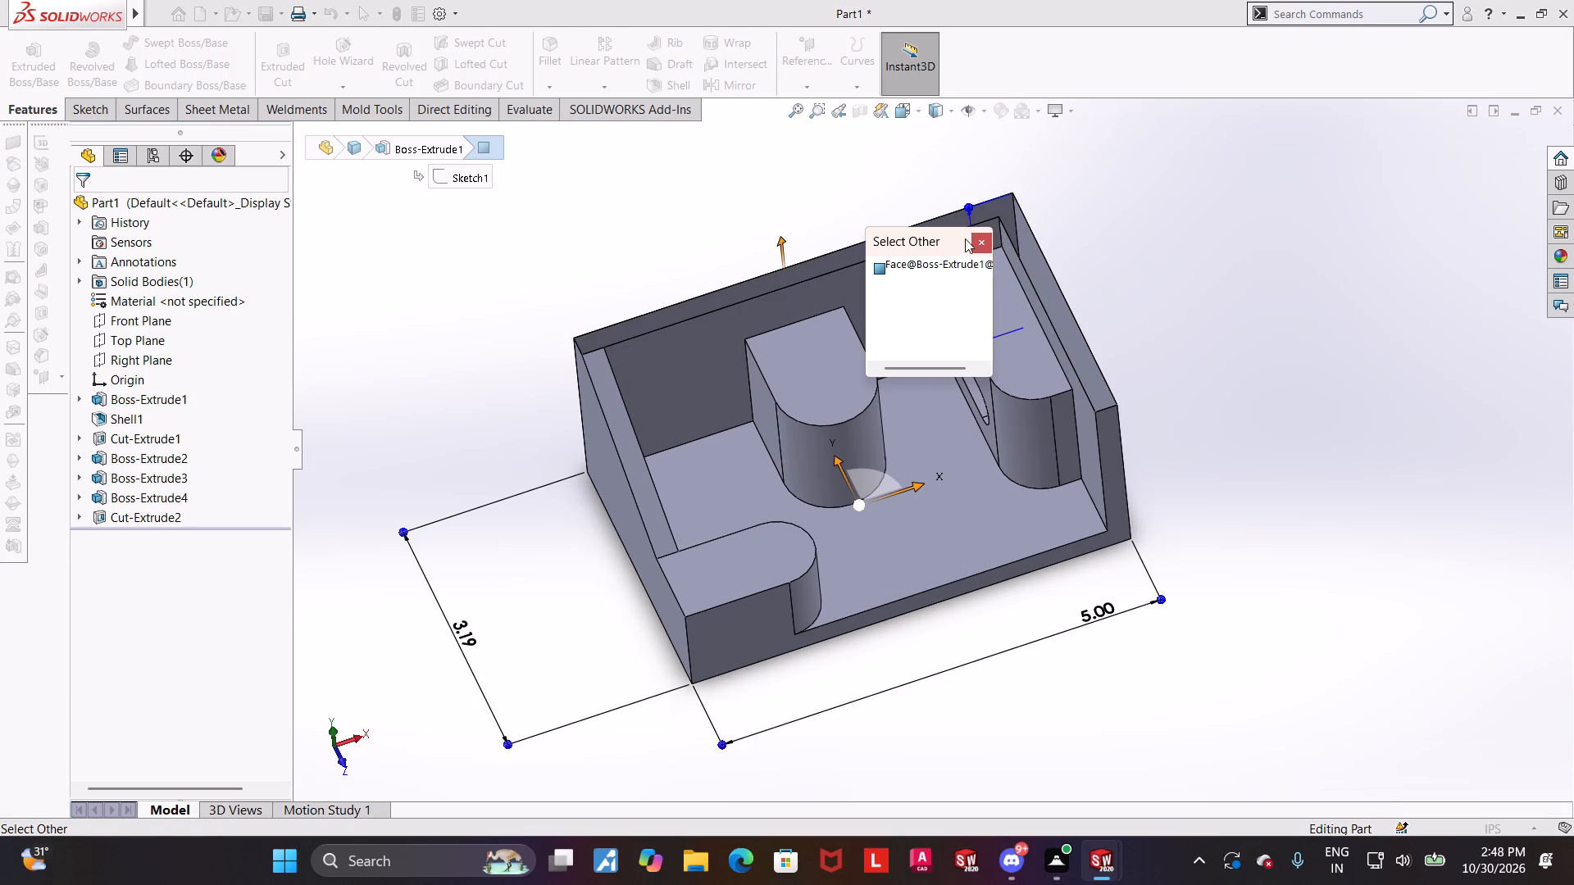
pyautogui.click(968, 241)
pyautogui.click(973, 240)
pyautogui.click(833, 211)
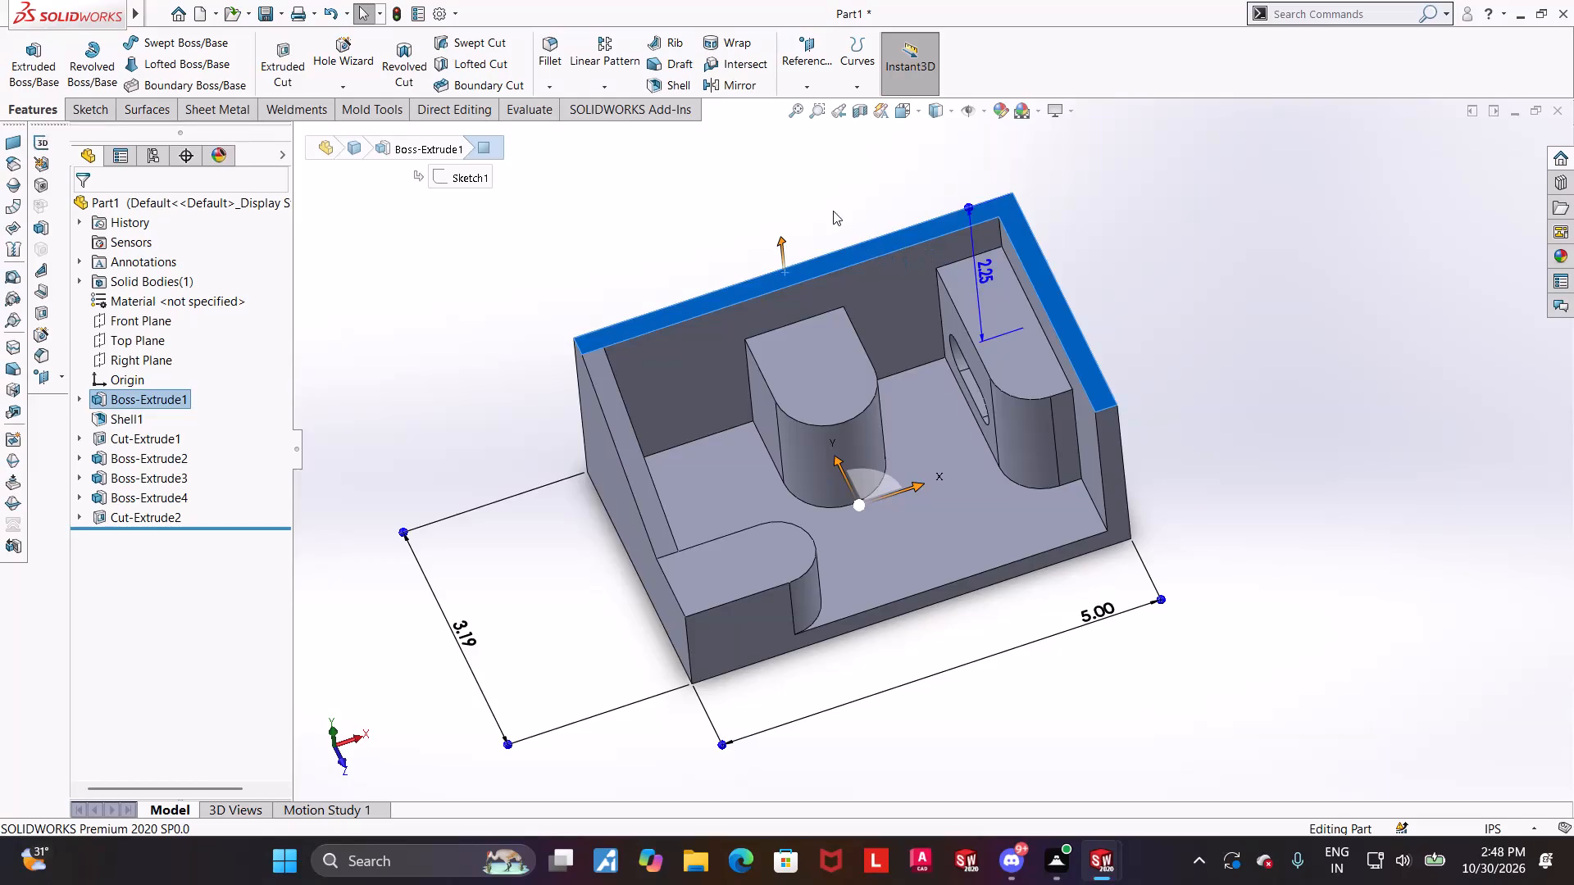
# Start a sketch on the top rim face of the full-height walls and view it square-on.
pyautogui.click(860, 251)
pyautogui.click(930, 211)
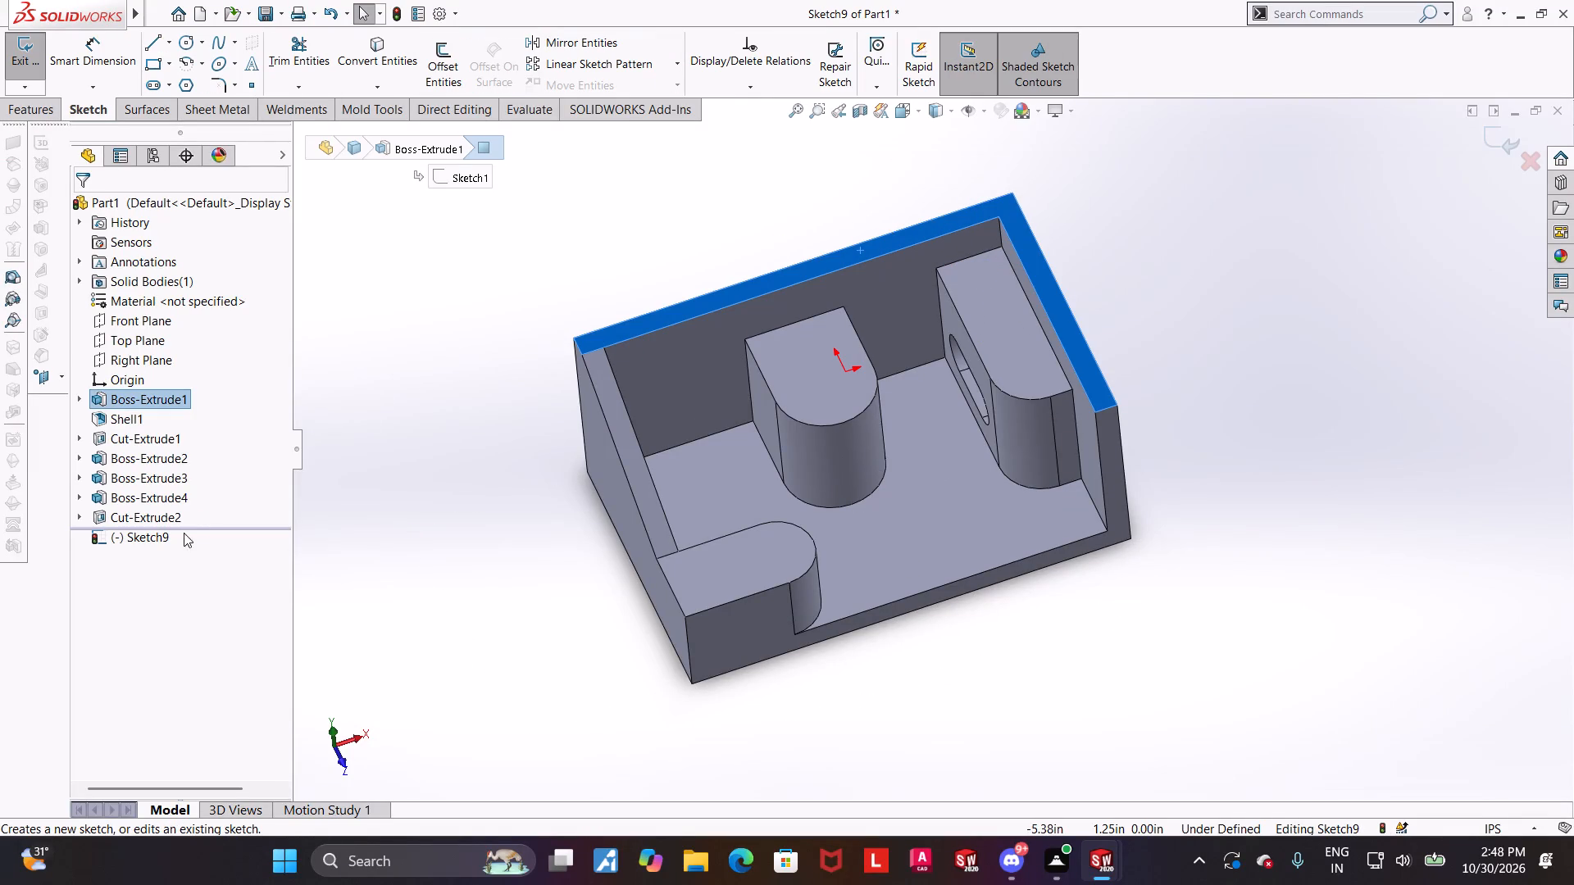
pyautogui.click(167, 538)
pyautogui.click(205, 515)
pyautogui.scroll(4, 1053, 198)
pyautogui.scroll(-3, 1008, 261)
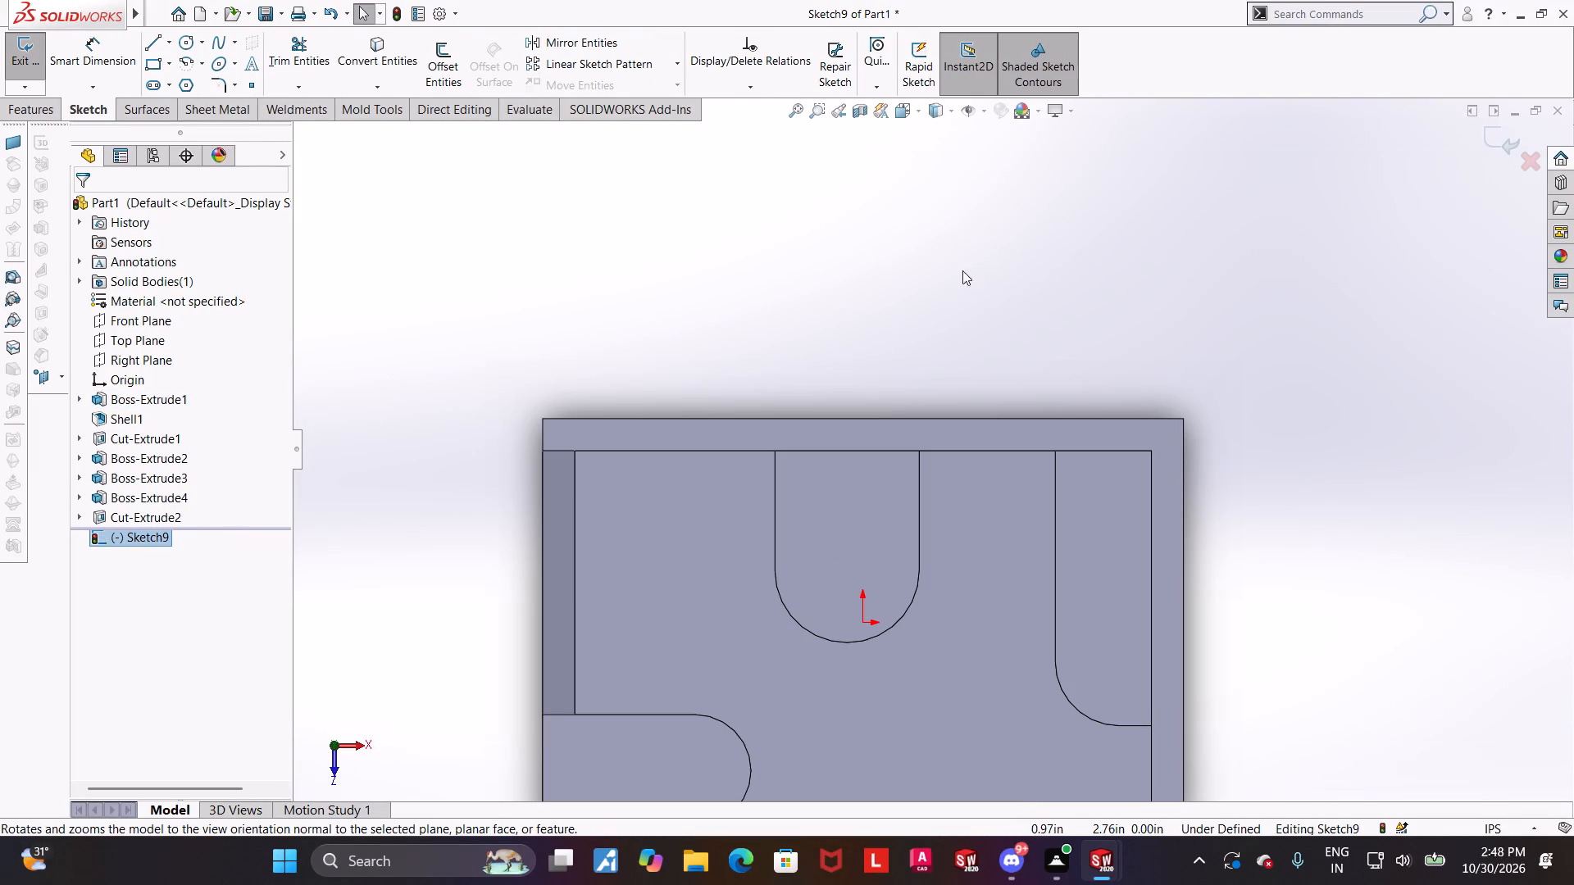
# Sketch a circle outside the block, behind the rear wall and roughly in line with the middle boss.
pyautogui.click(183, 43)
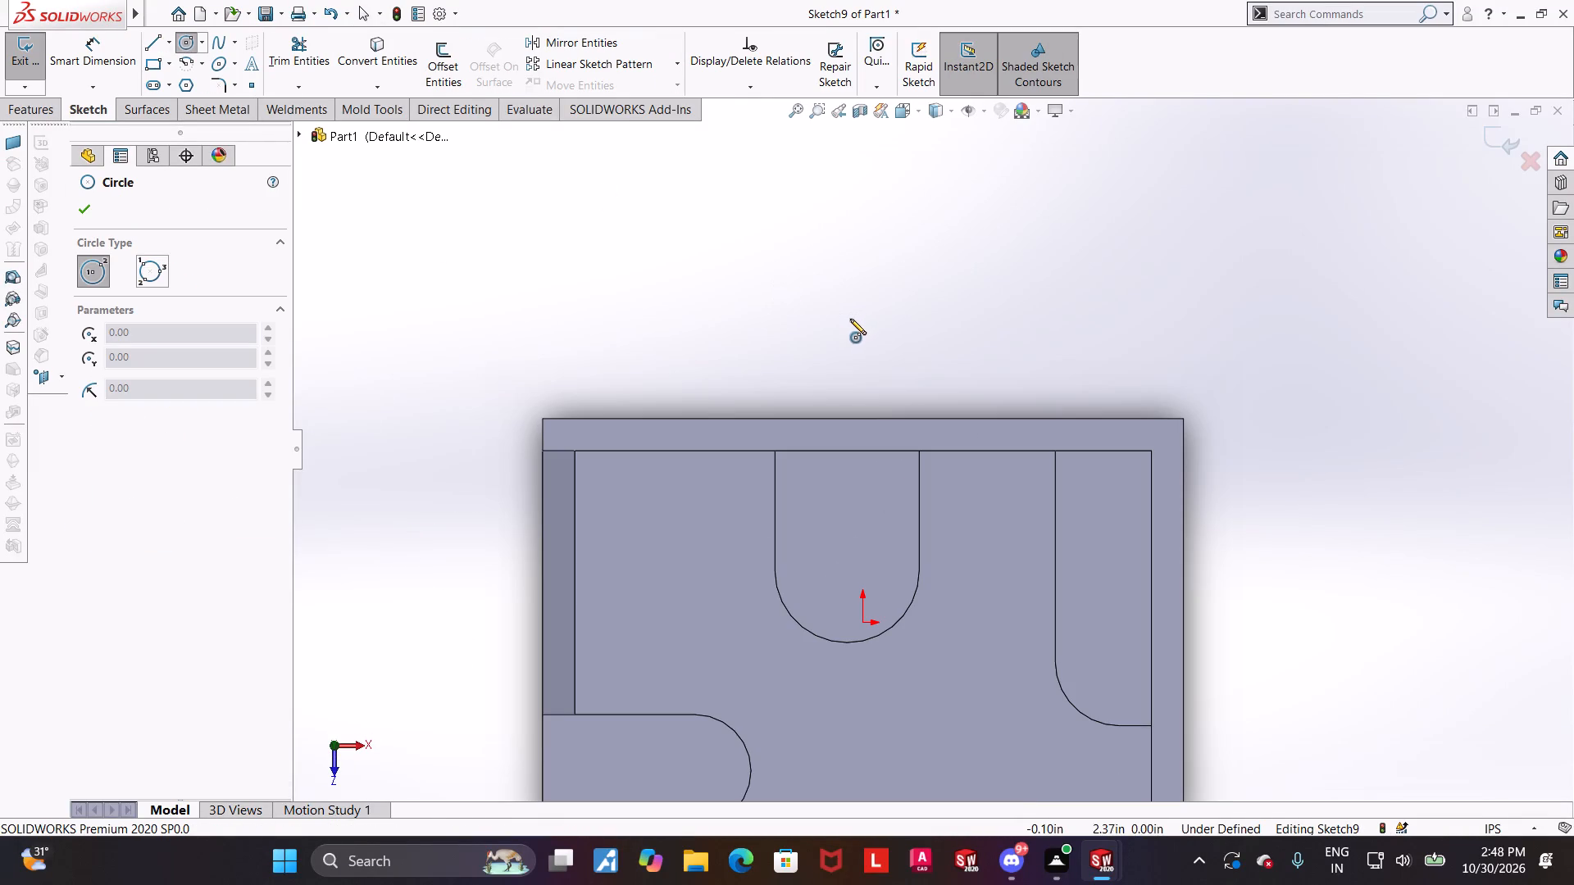
pyautogui.click(848, 323)
pyautogui.click(898, 320)
pyautogui.press('Escape')
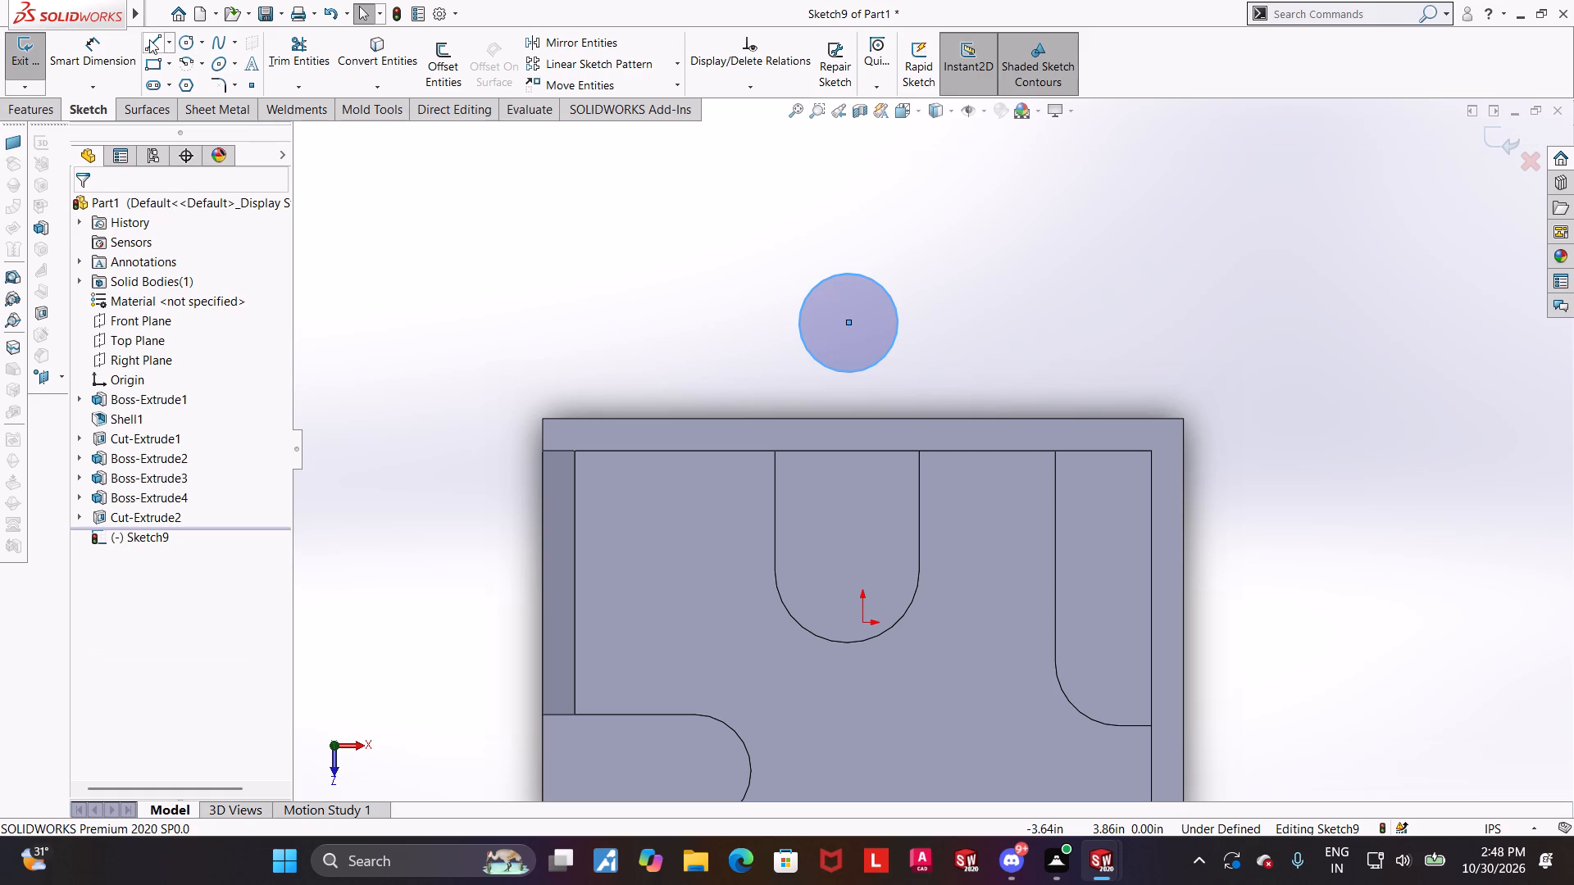
# Draw two vertical lines about 0.75 in long from the circle's sides to the rear edge, joined by a line along that edge.
pyautogui.click(149, 39)
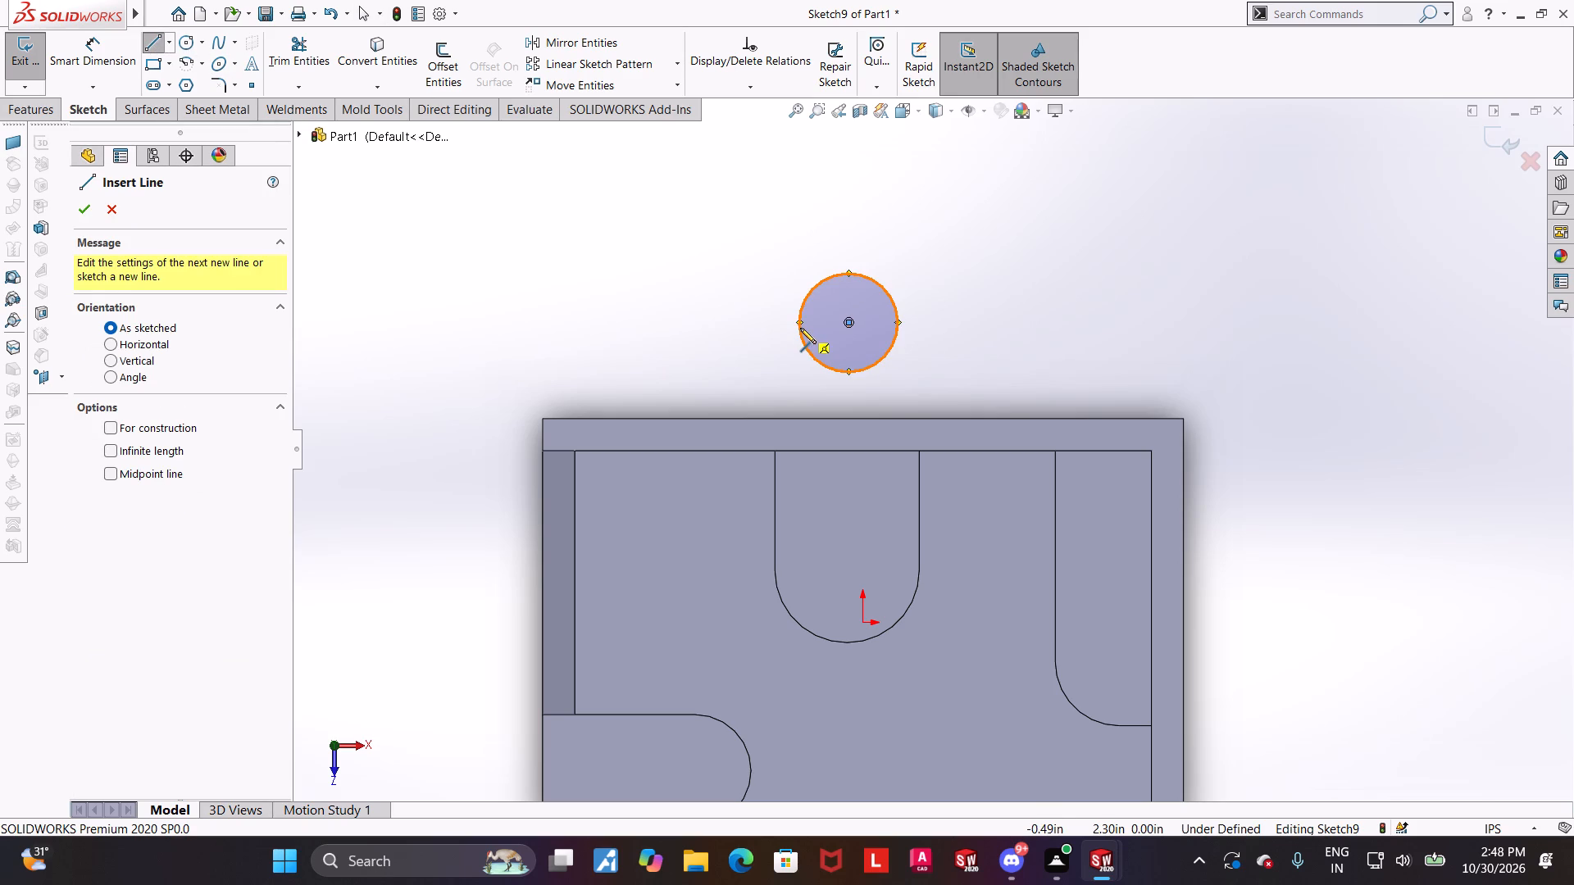
pyautogui.click(800, 324)
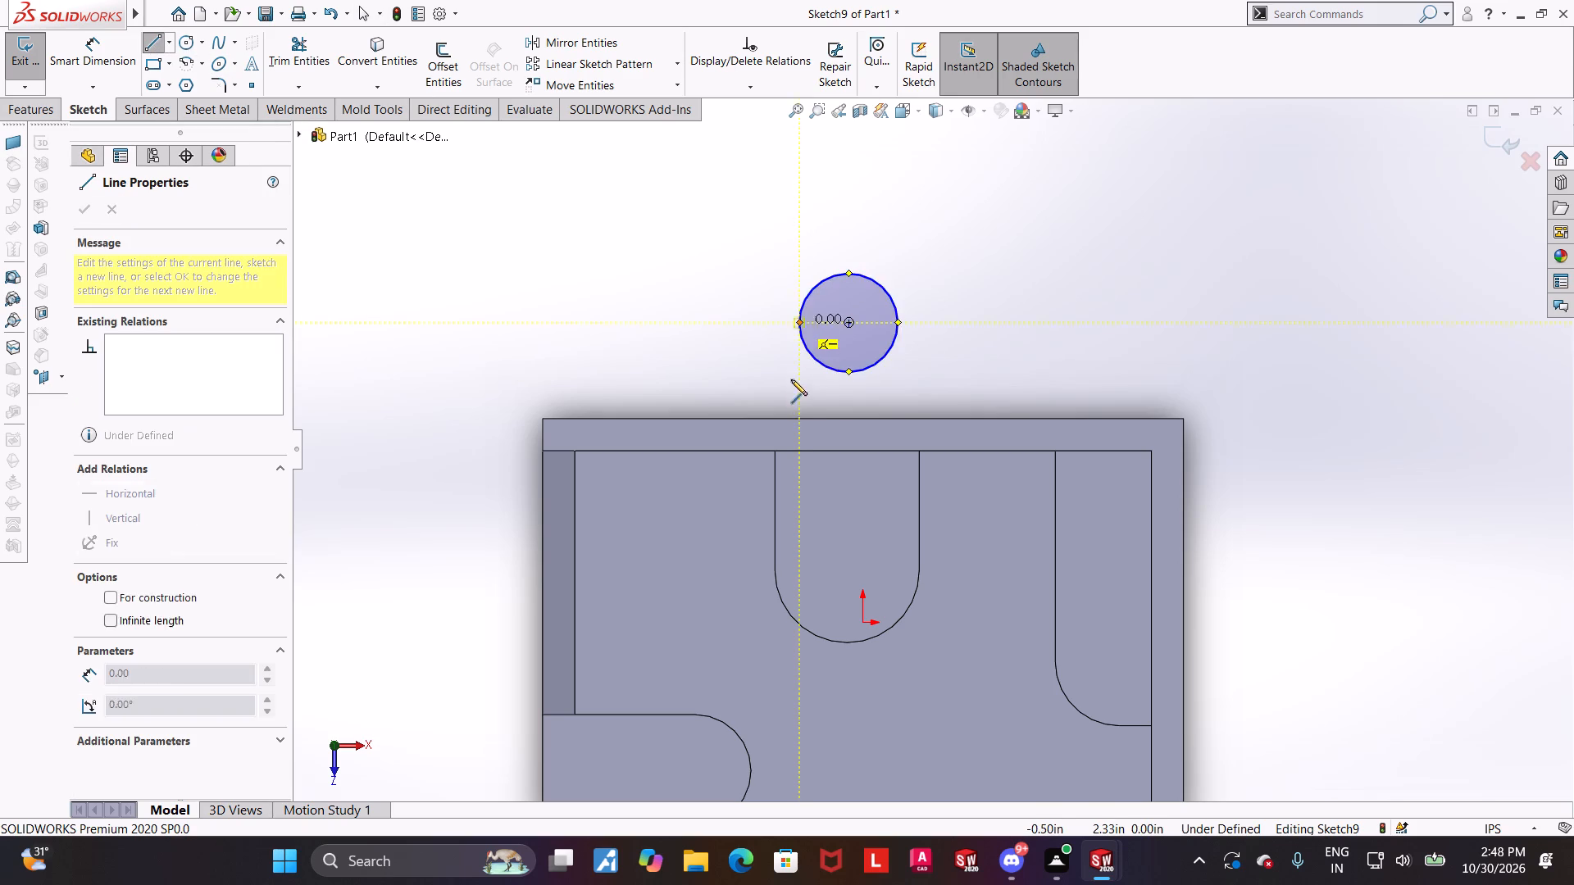
pyautogui.click(802, 418)
pyautogui.press('Escape')
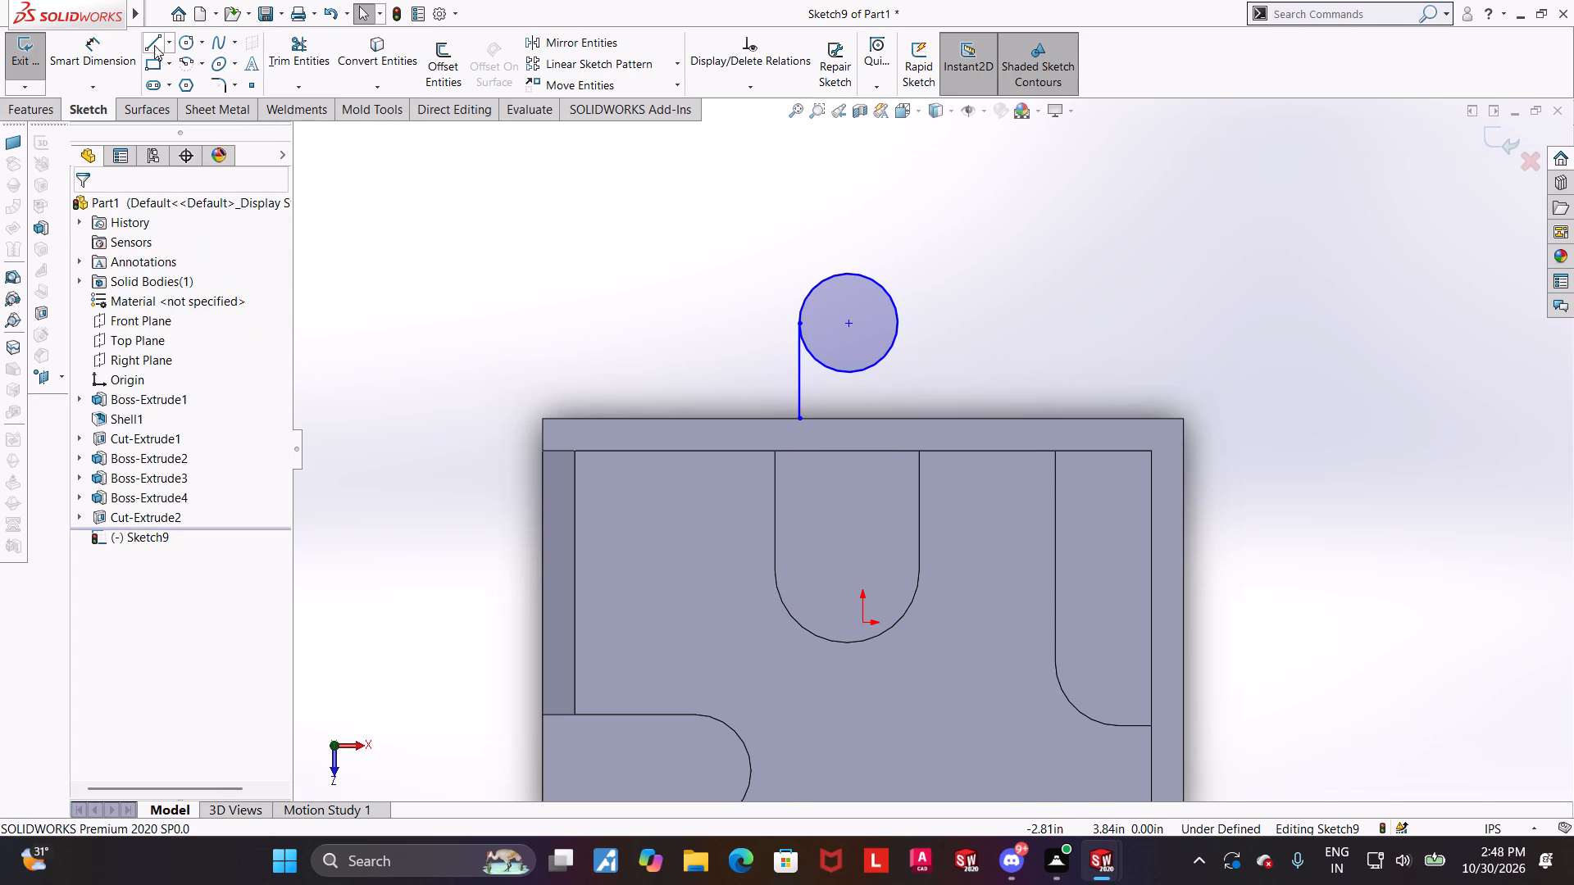
pyautogui.click(152, 45)
pyautogui.click(899, 325)
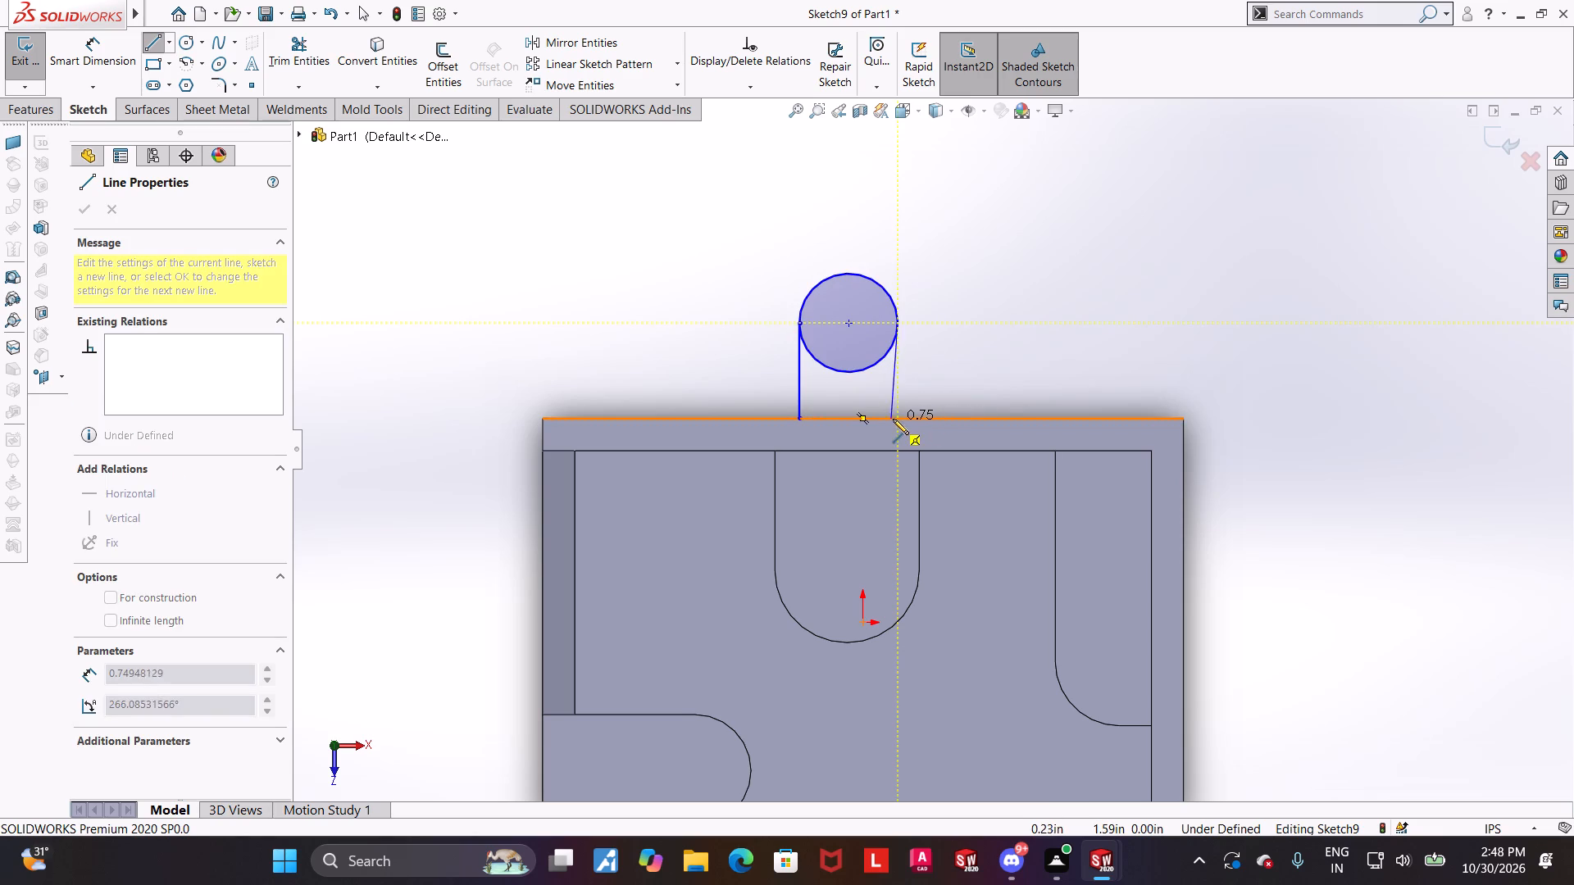
pyautogui.click(894, 419)
pyautogui.click(798, 420)
pyautogui.press('Escape')
pyautogui.press('Escape')
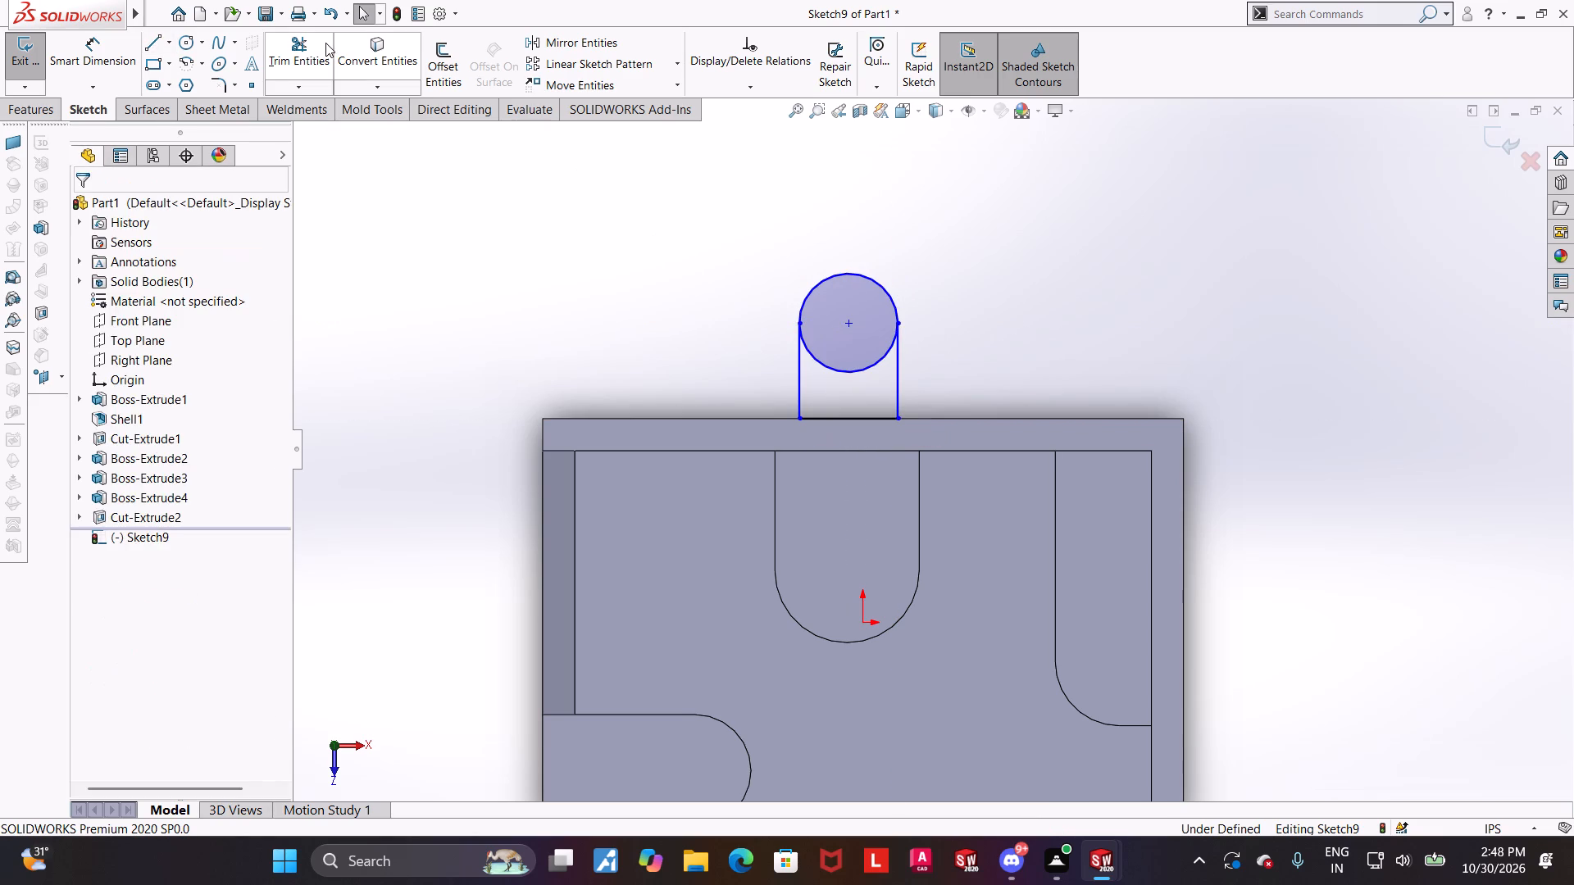
# Trim away the lower half of the circle to leave a closed round-ended tab profile.
pyautogui.click(313, 43)
pyautogui.moveTo(860, 346); pyautogui.dragTo(843, 409)
pyautogui.press('Escape')
pyautogui.press('Escape')
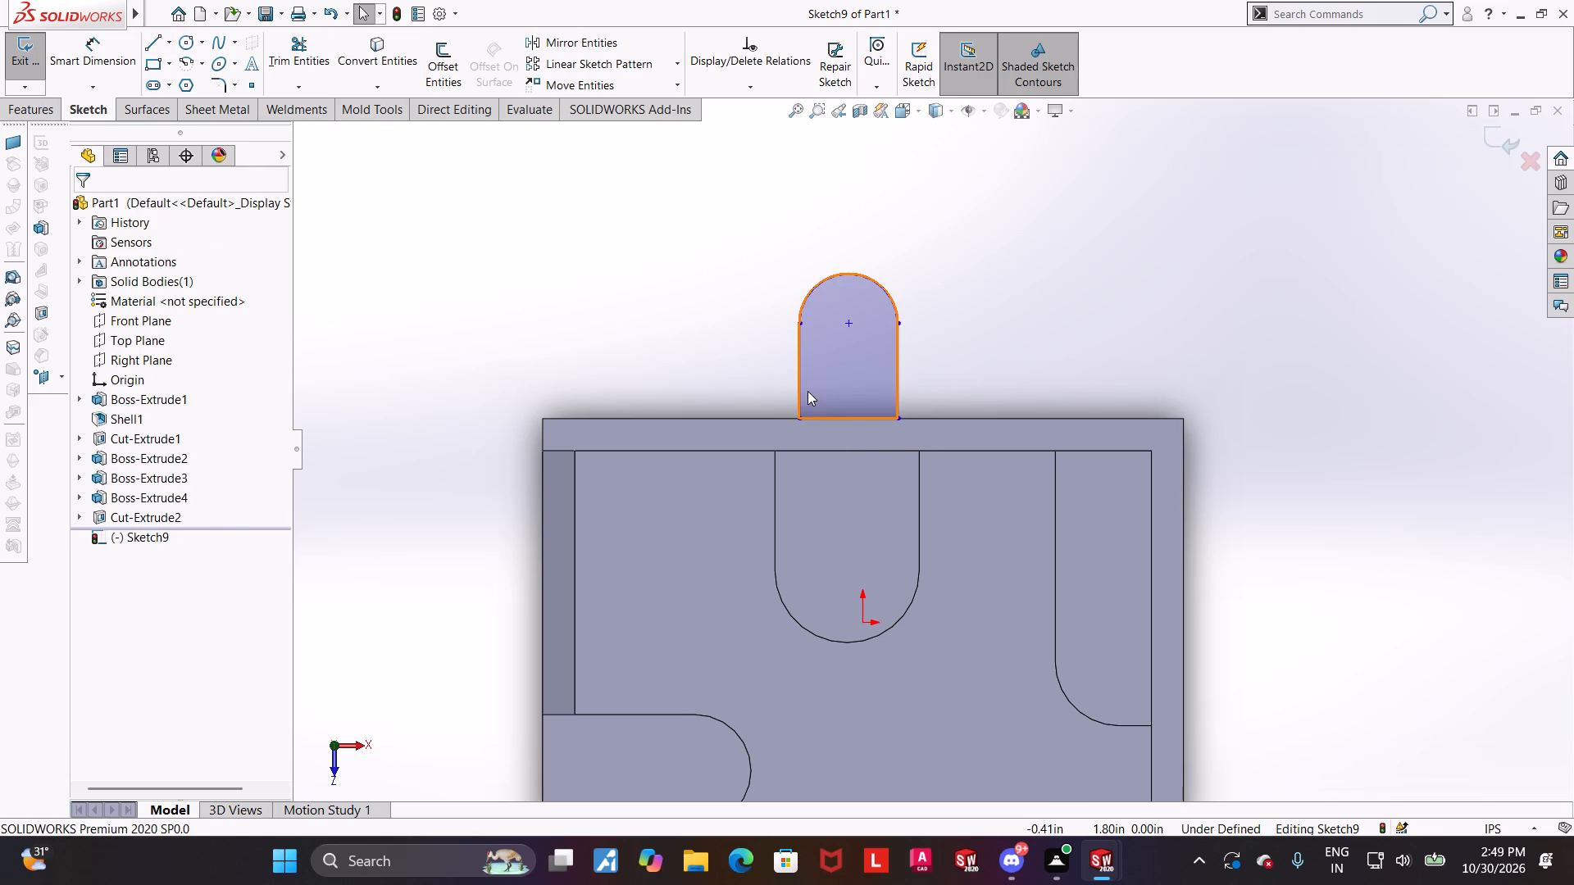
# Make the tab profile's left line collinear with the left straight edge of the middle boss.
pyautogui.click(797, 385)
pyautogui.keyDown('ctrl'); pyautogui.click(772, 480); pyautogui.keyUp('ctrl')
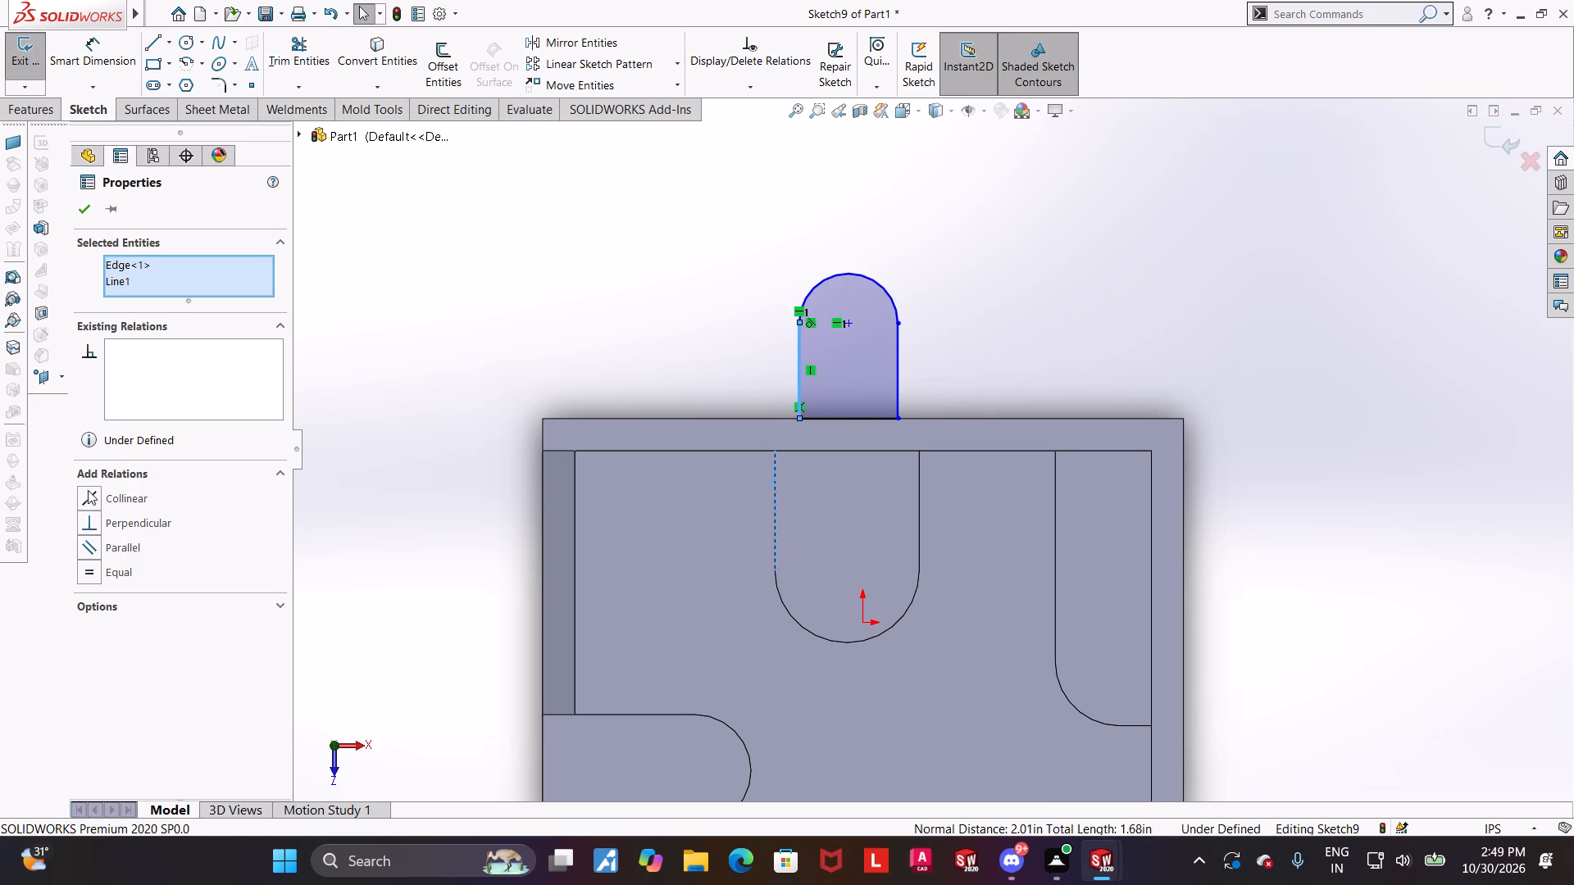
pyautogui.click(88, 489)
pyautogui.click(1158, 374)
# Make the tab profile's right line collinear with the right straight edge of the middle boss.
pyautogui.click(875, 388)
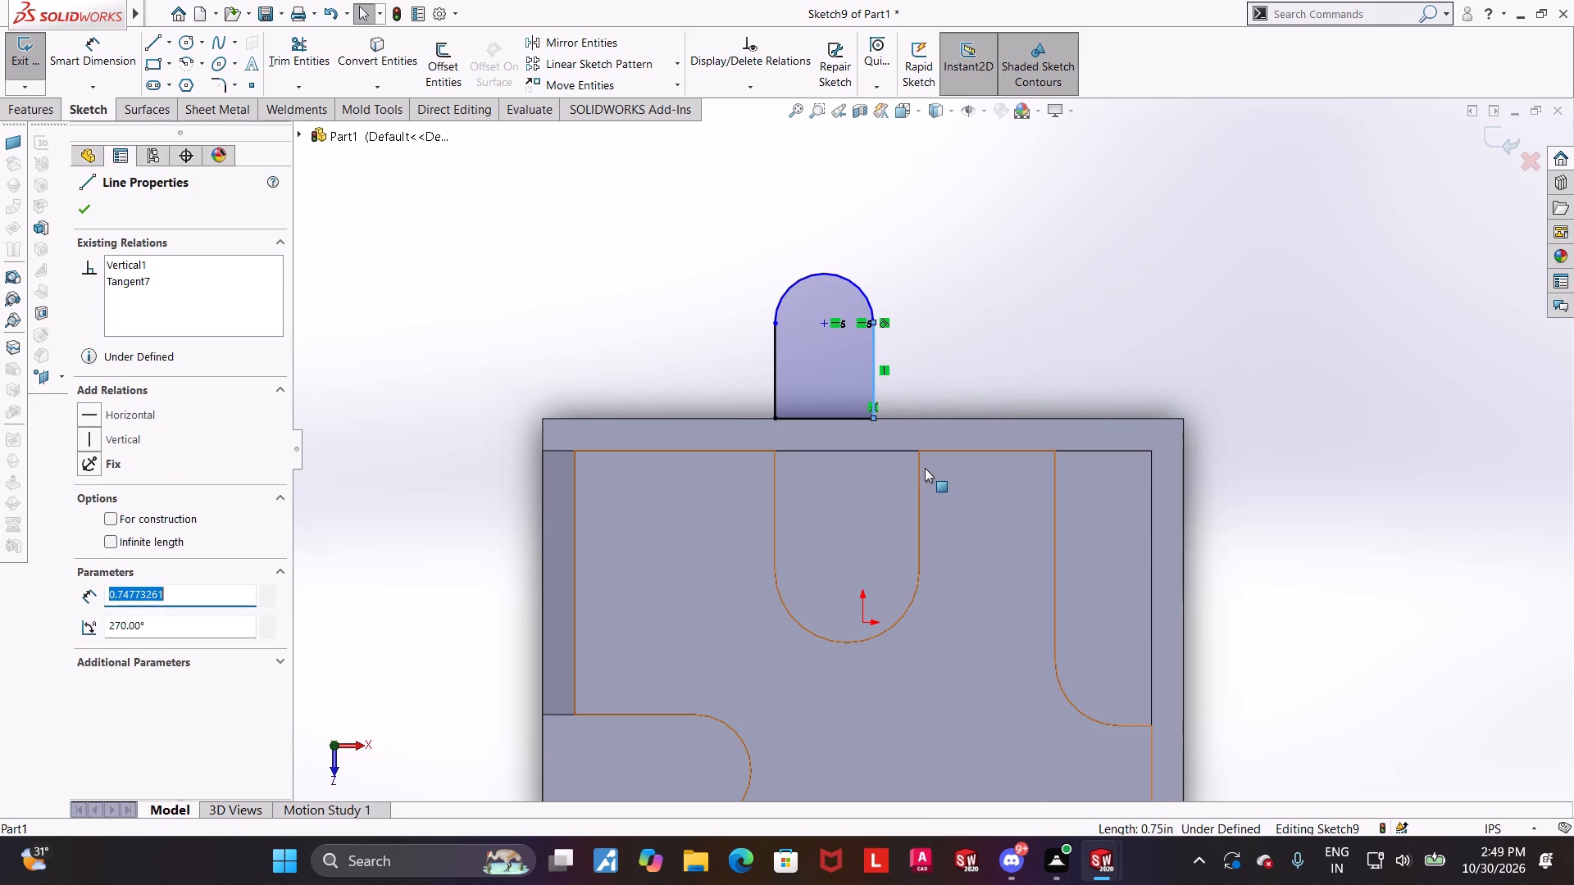
pyautogui.keyDown('ctrl'); pyautogui.click(925, 468); pyautogui.keyUp('ctrl')
pyautogui.click(1006, 301)
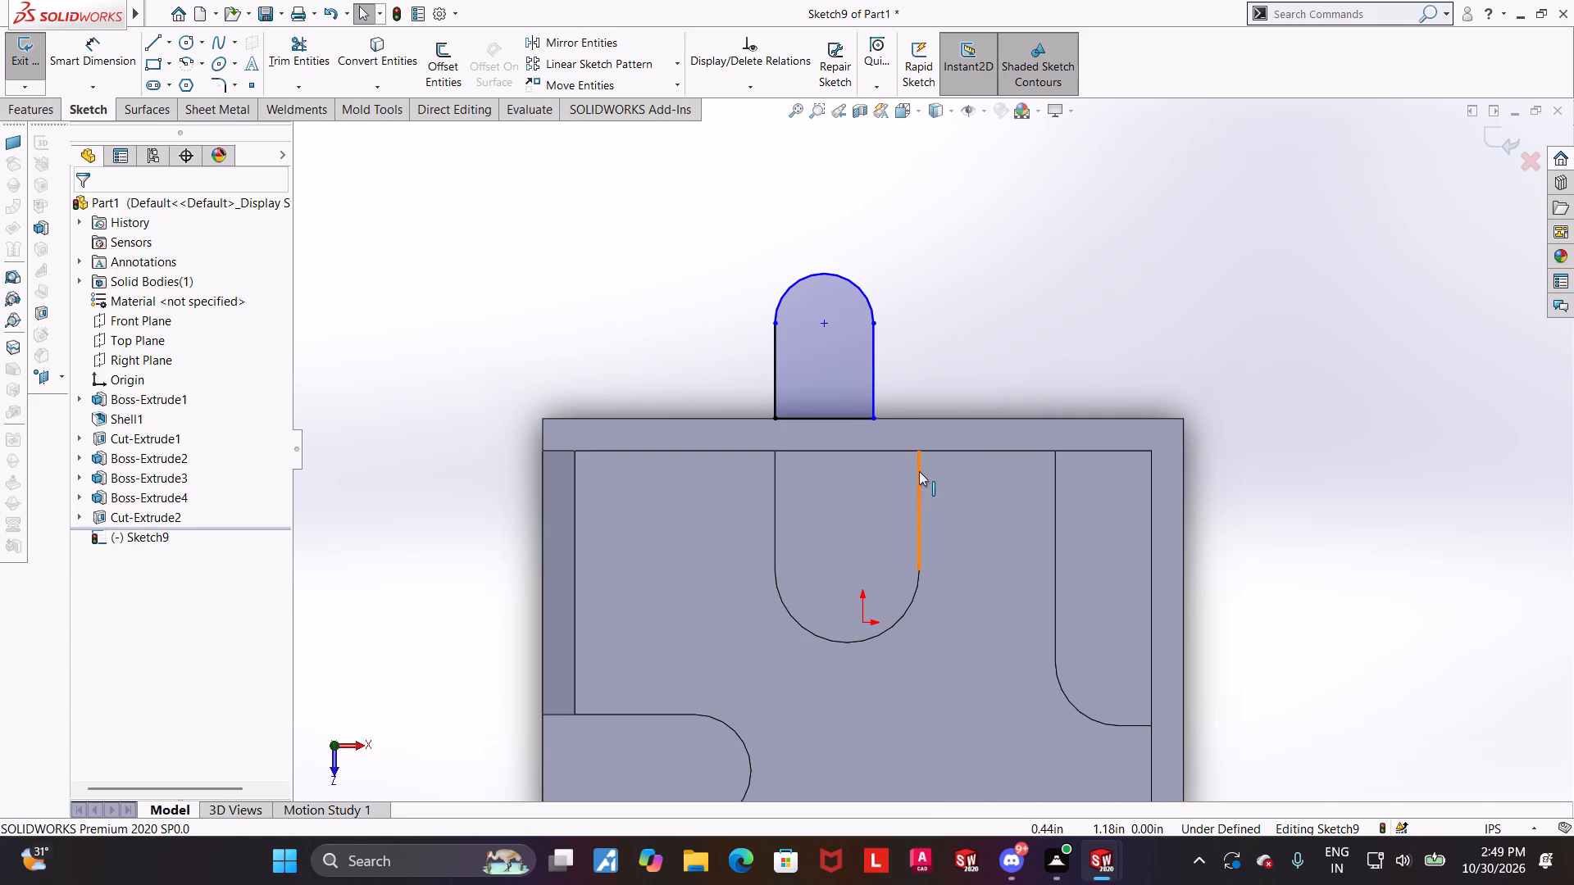
pyautogui.click(919, 471)
pyautogui.keyDown('ctrl'); pyautogui.click(877, 374); pyautogui.keyUp('ctrl')
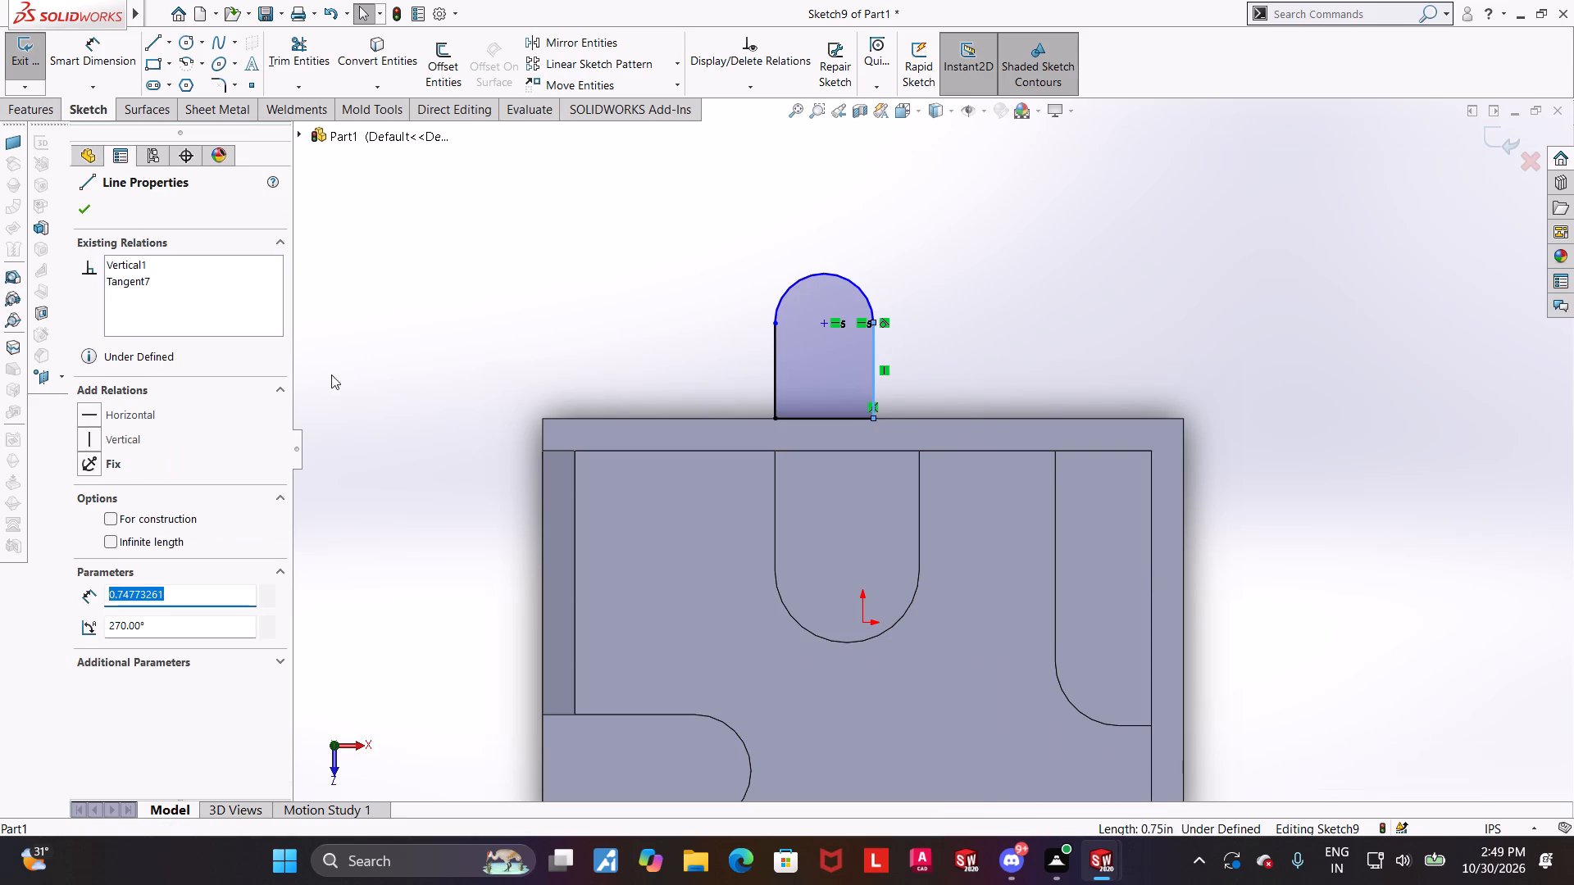
pyautogui.click(1332, 352)
pyautogui.click(871, 374)
pyautogui.keyDown('ctrl'); pyautogui.click(917, 468); pyautogui.keyUp('ctrl')
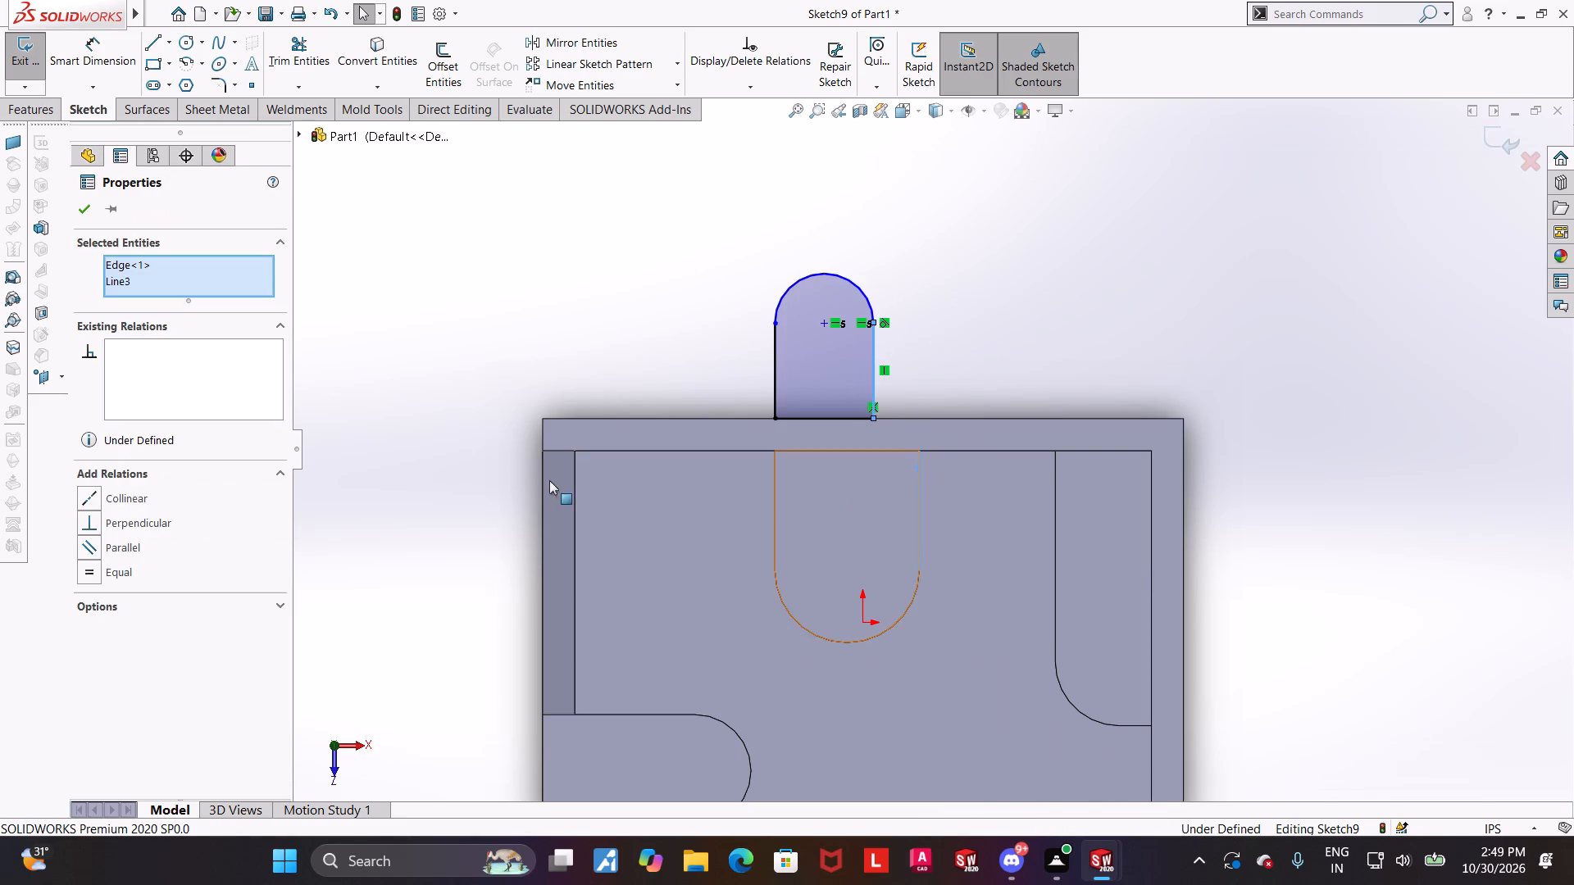
pyautogui.click(97, 503)
pyautogui.click(1127, 317)
# Dimension the vertical distance between the middle boss's arc endpoint and the tab's arc centre as 2.325 in.
pyautogui.scroll(2, 1097, 320)
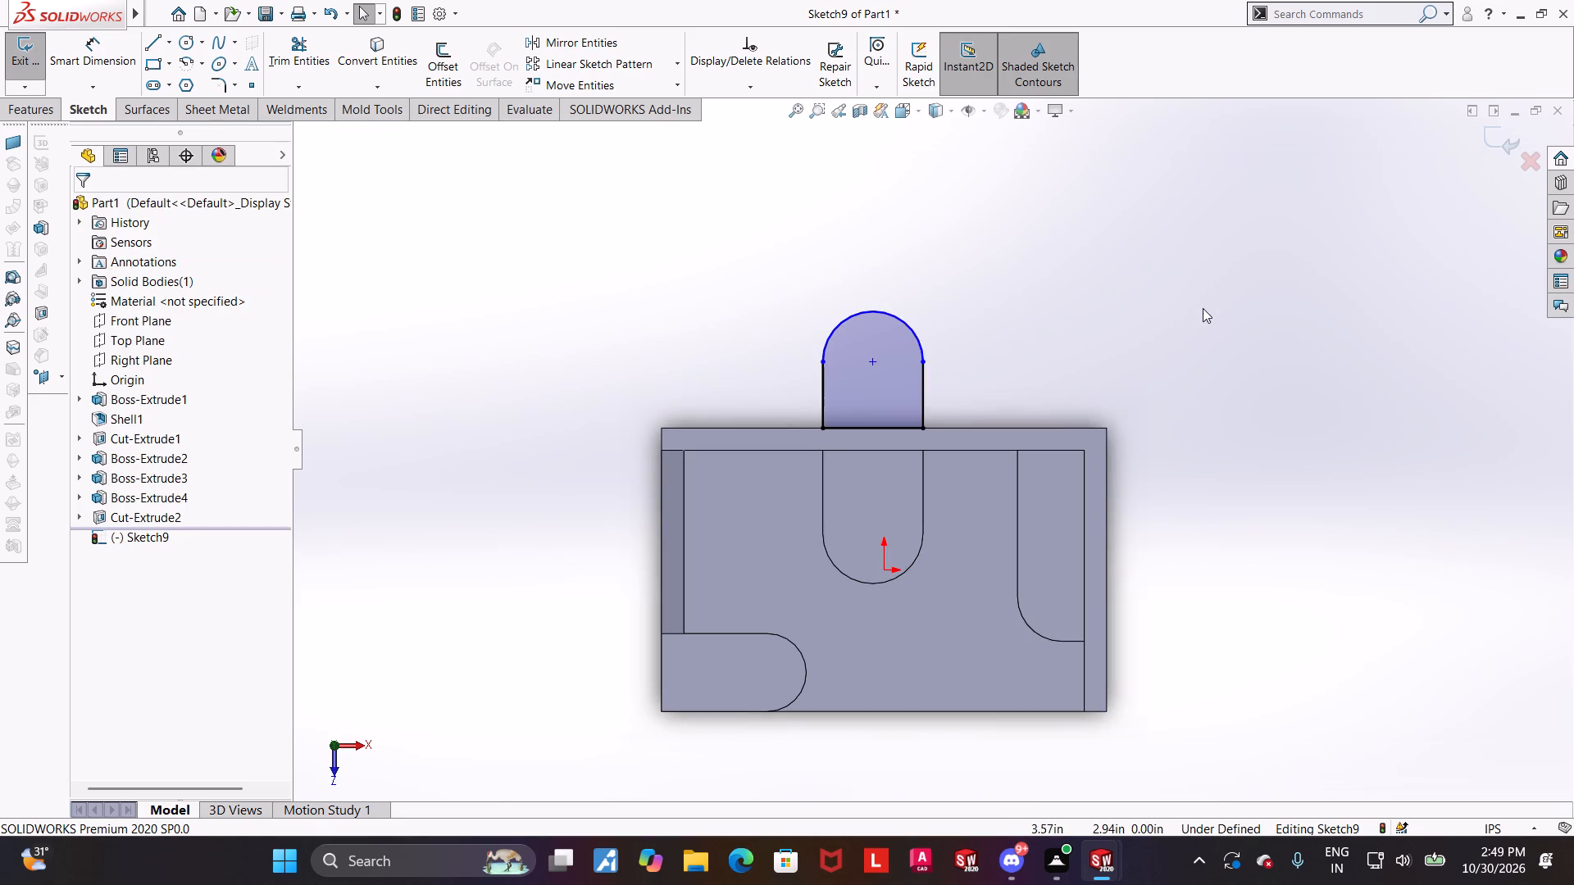
pyautogui.scroll(-1, 1172, 326)
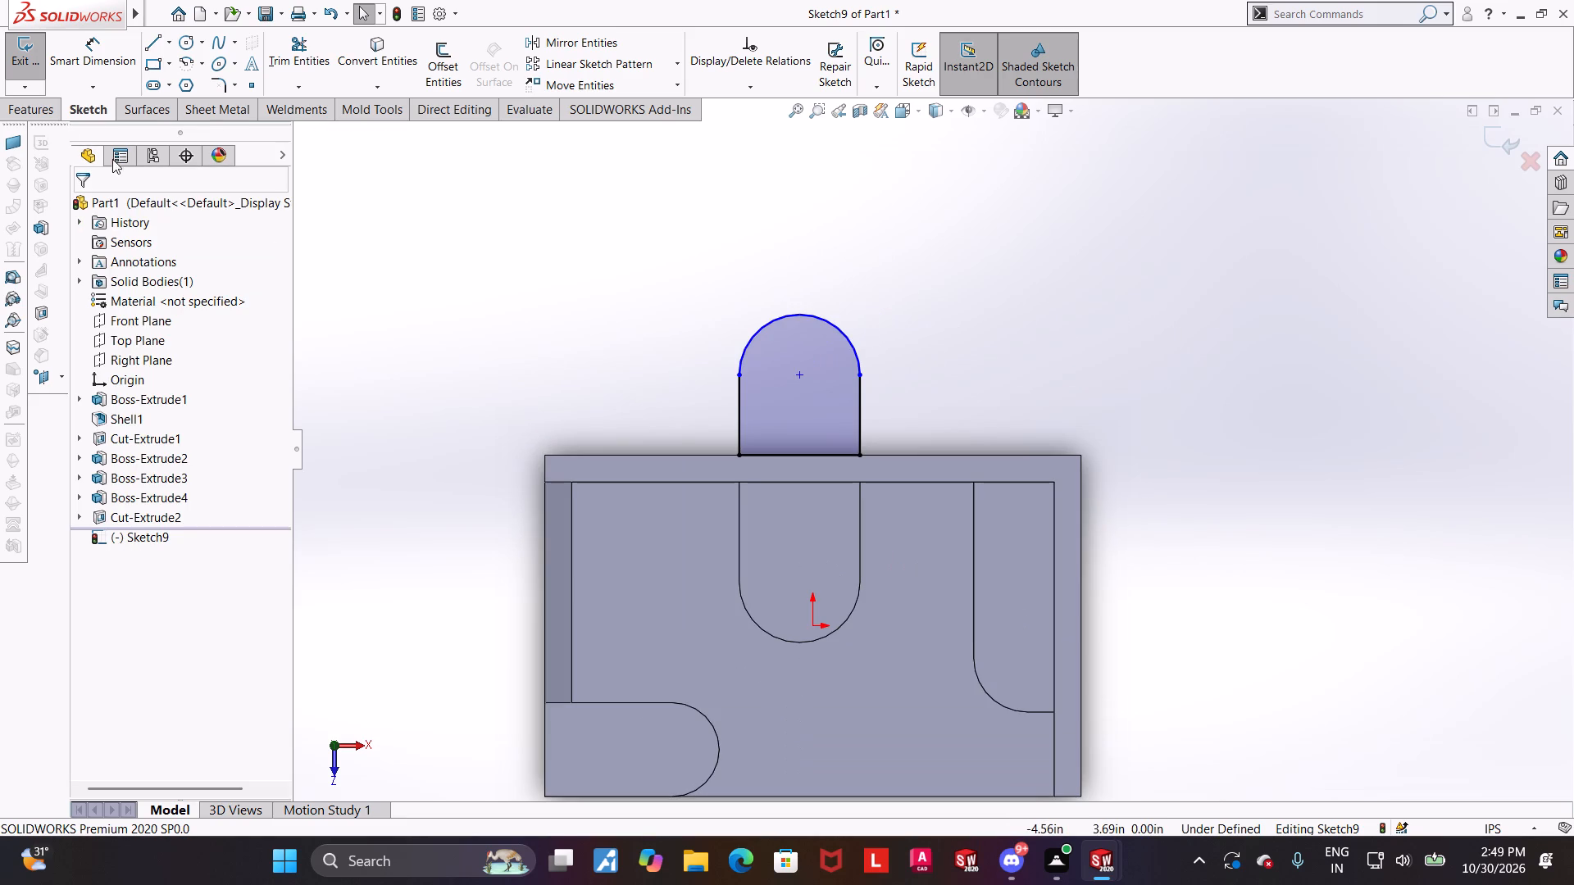
pyautogui.click(96, 51)
pyautogui.scroll(1, 686, 387)
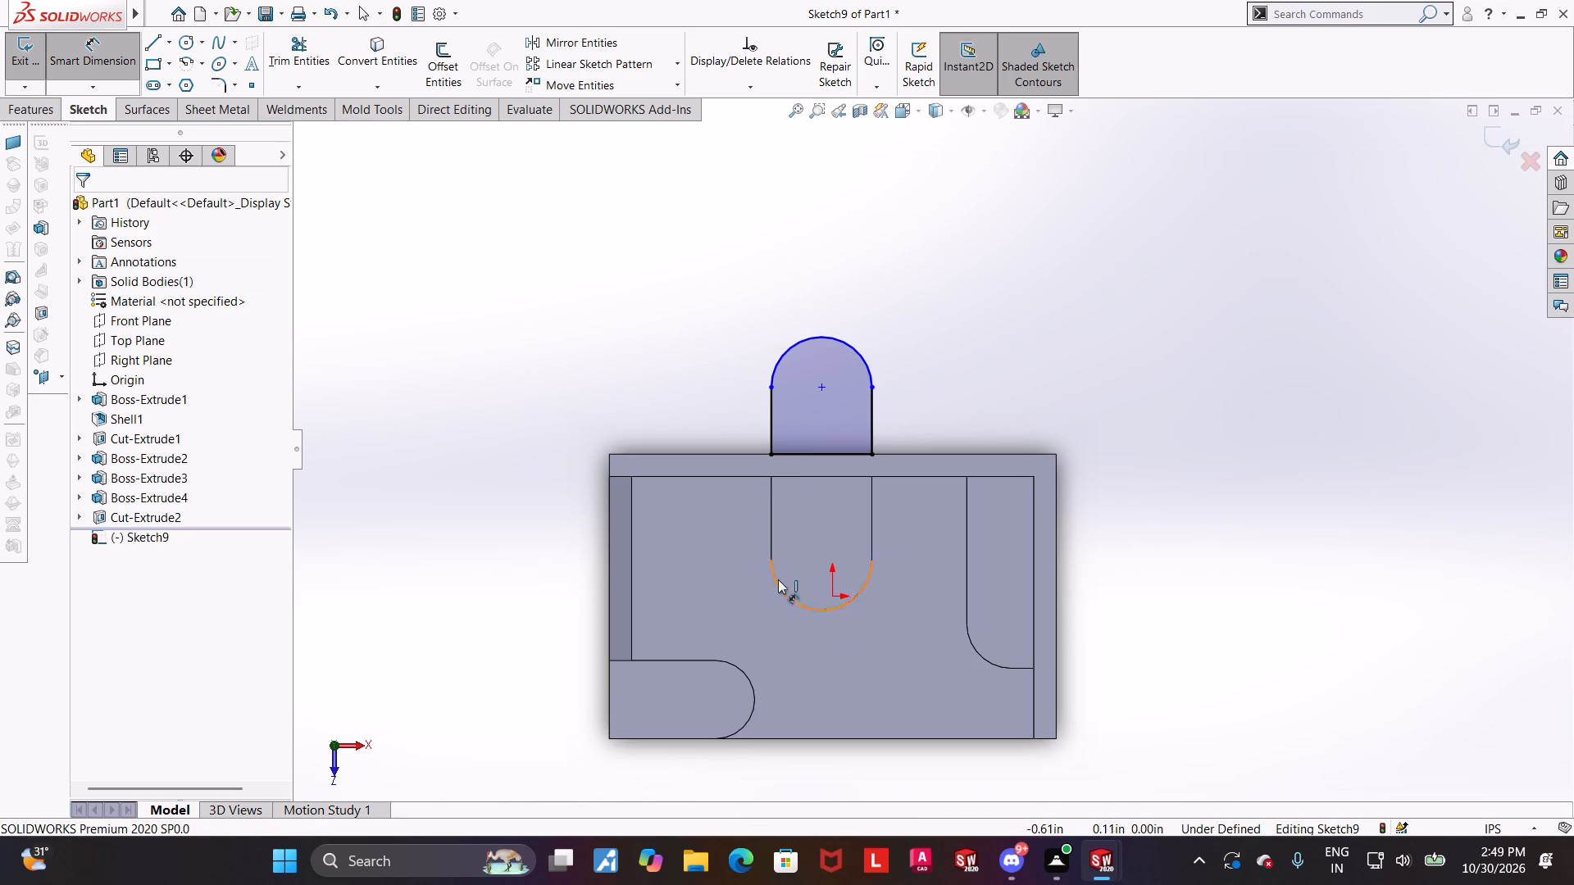
pyautogui.click(771, 561)
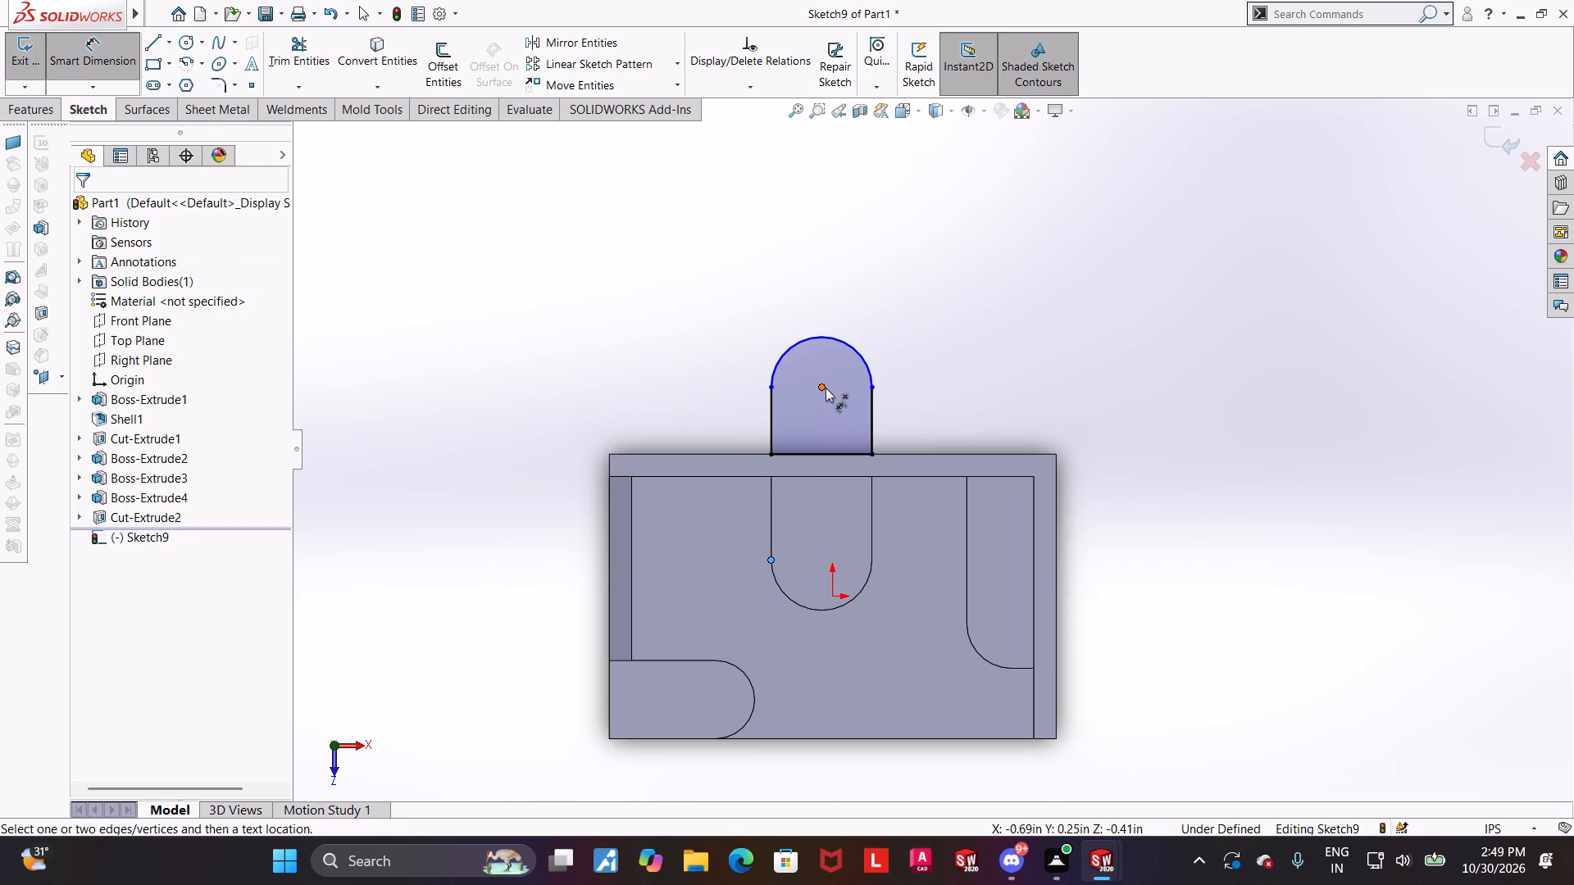
pyautogui.click(826, 388)
pyautogui.click(389, 425)
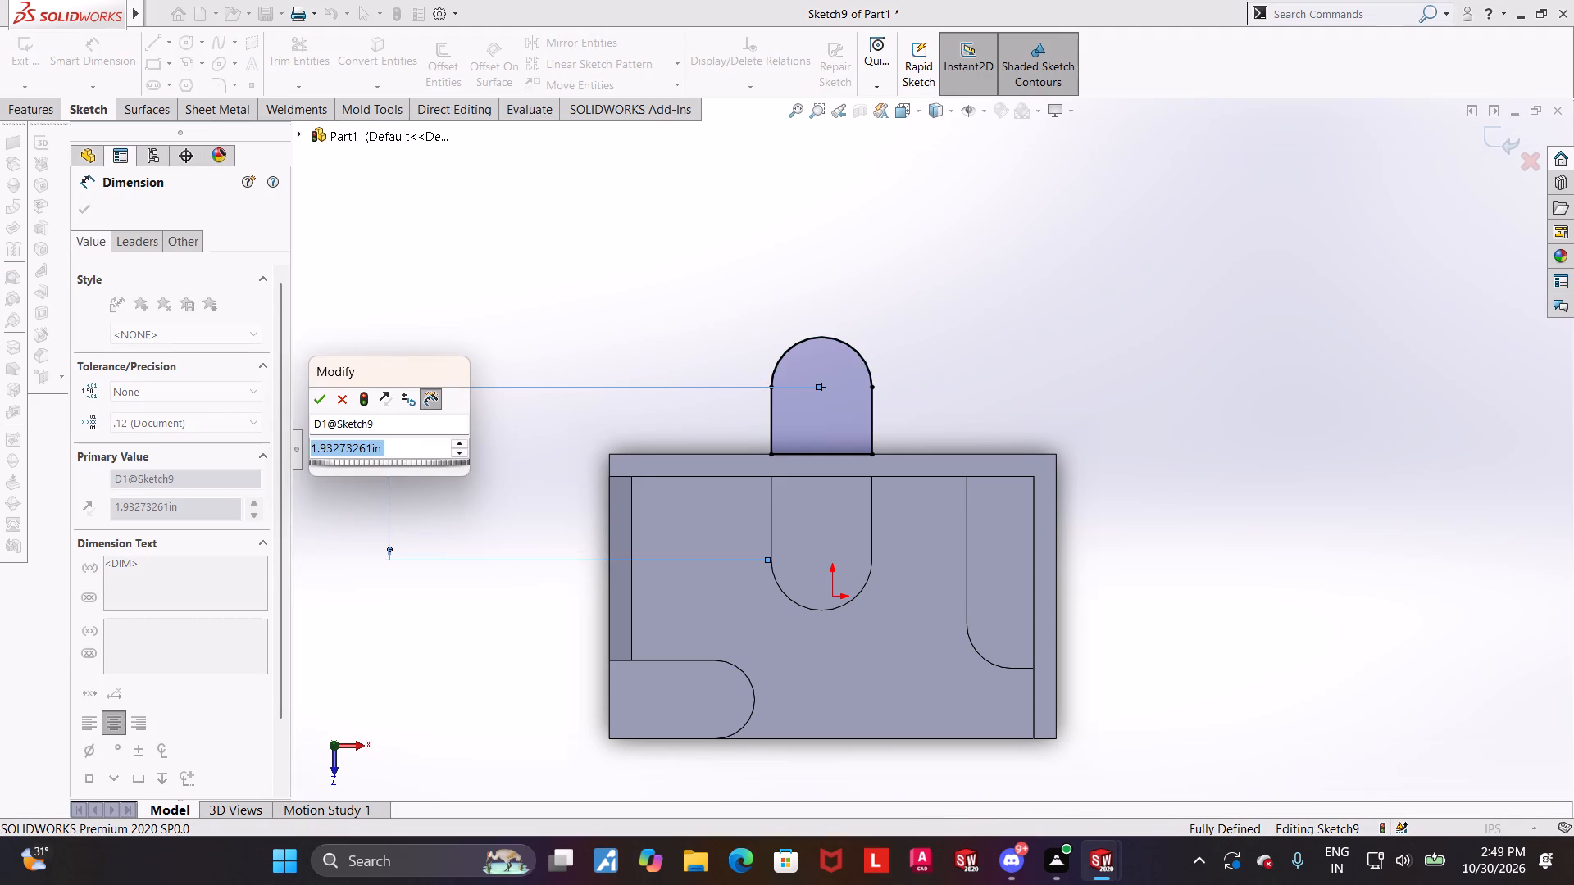
pyautogui.write('2.32')
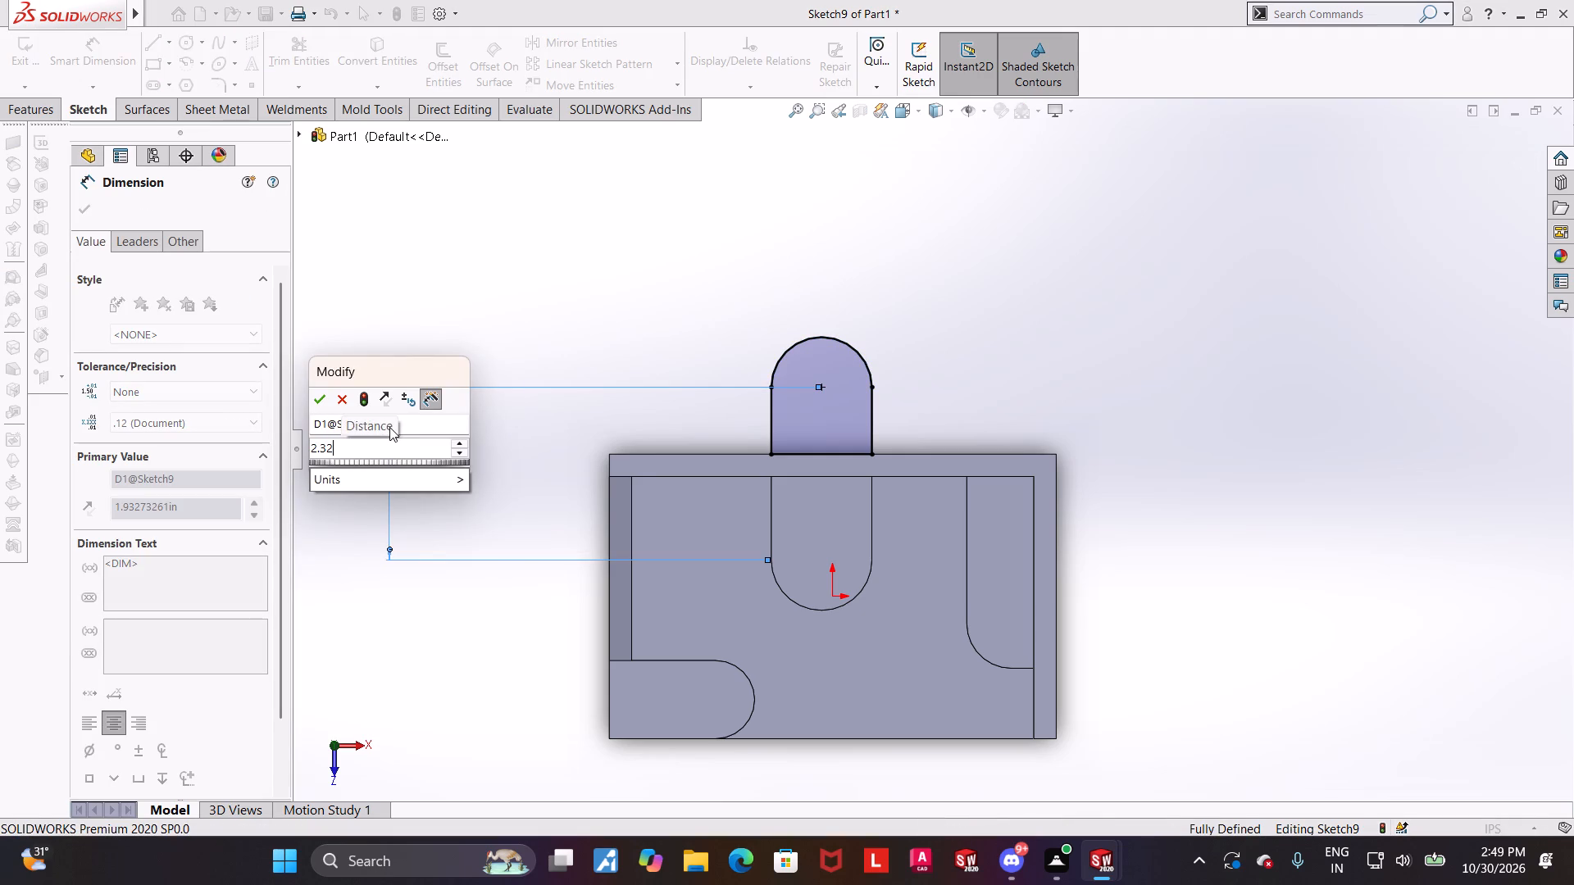
pyautogui.press('5')
pyautogui.press('Return')
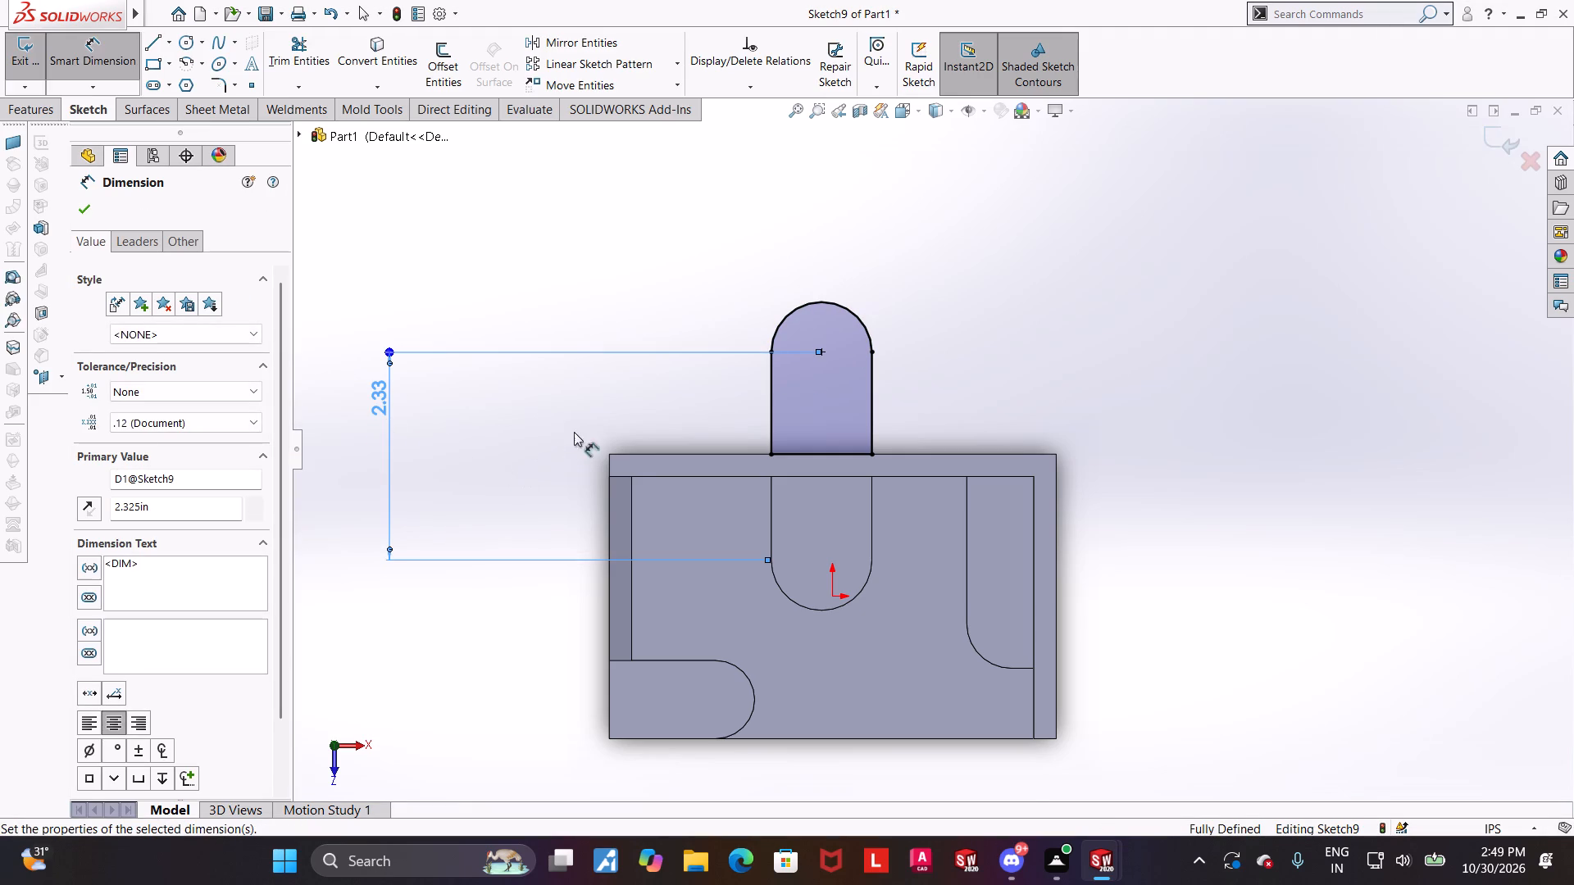
pyautogui.press('Escape')
# Draw a circle centred on the tab's arc centre and set its diameter to 0.6 in.
pyautogui.scroll(-1, 957, 382)
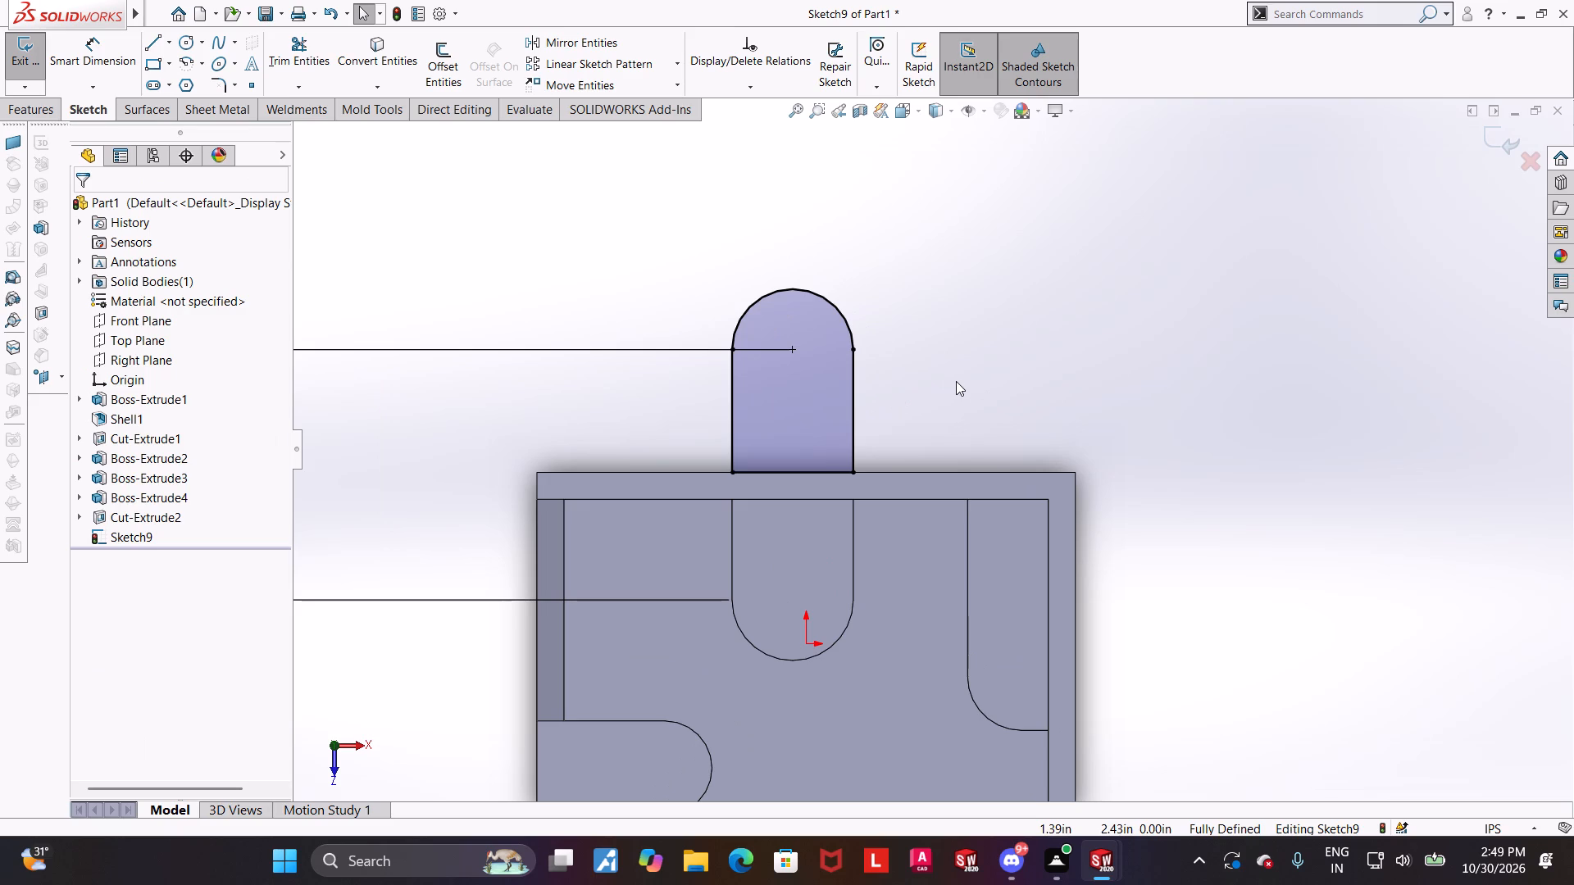
pyautogui.scroll(1, 945, 389)
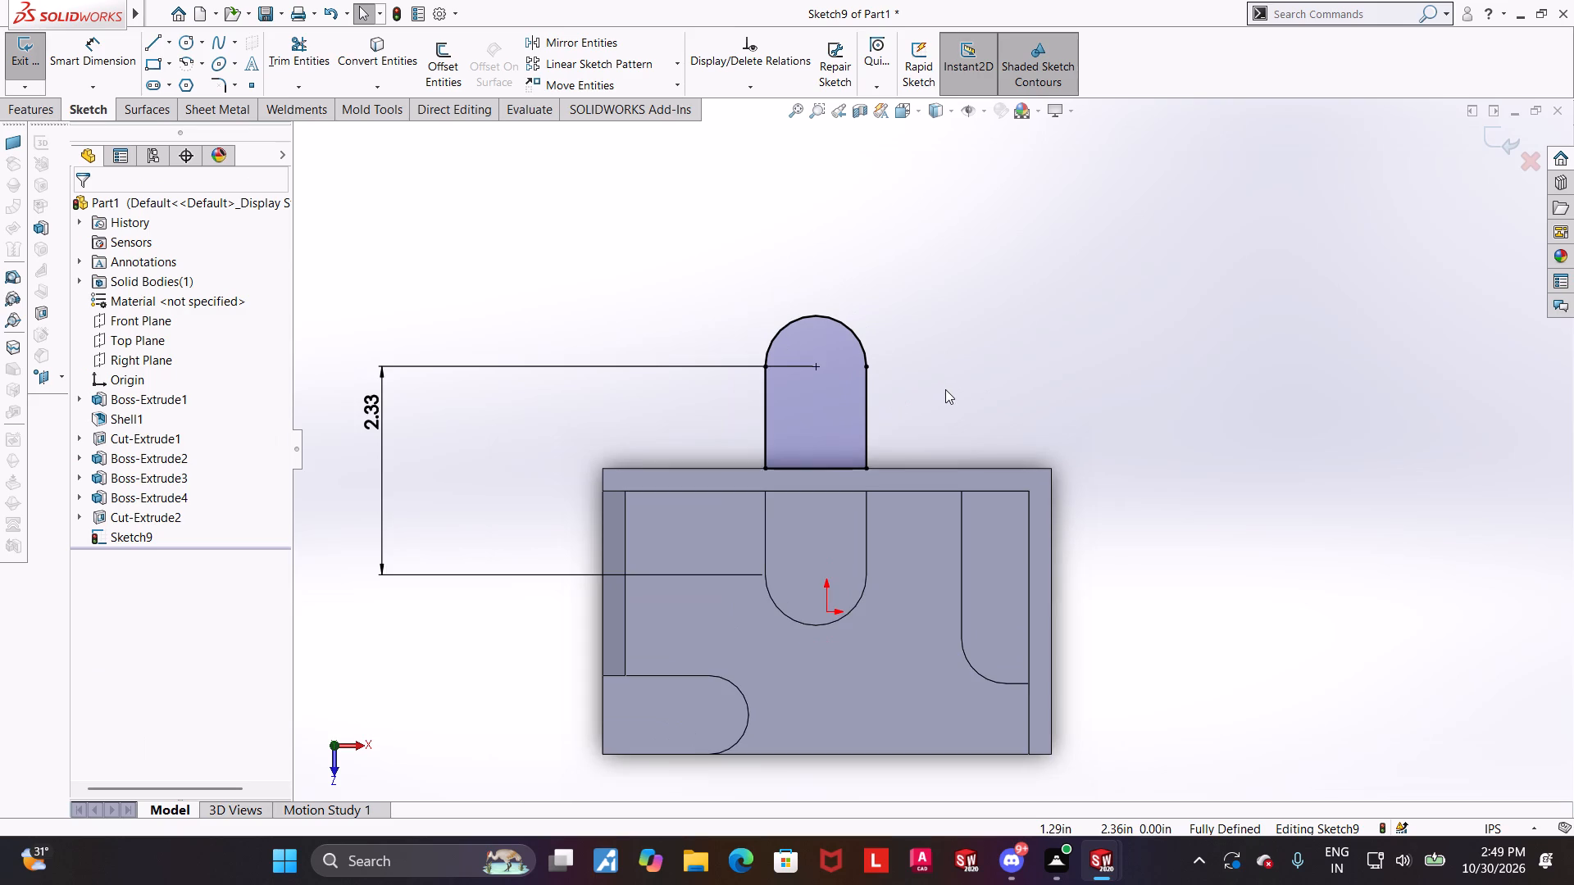
pyautogui.scroll(-1, 910, 395)
pyautogui.click(189, 44)
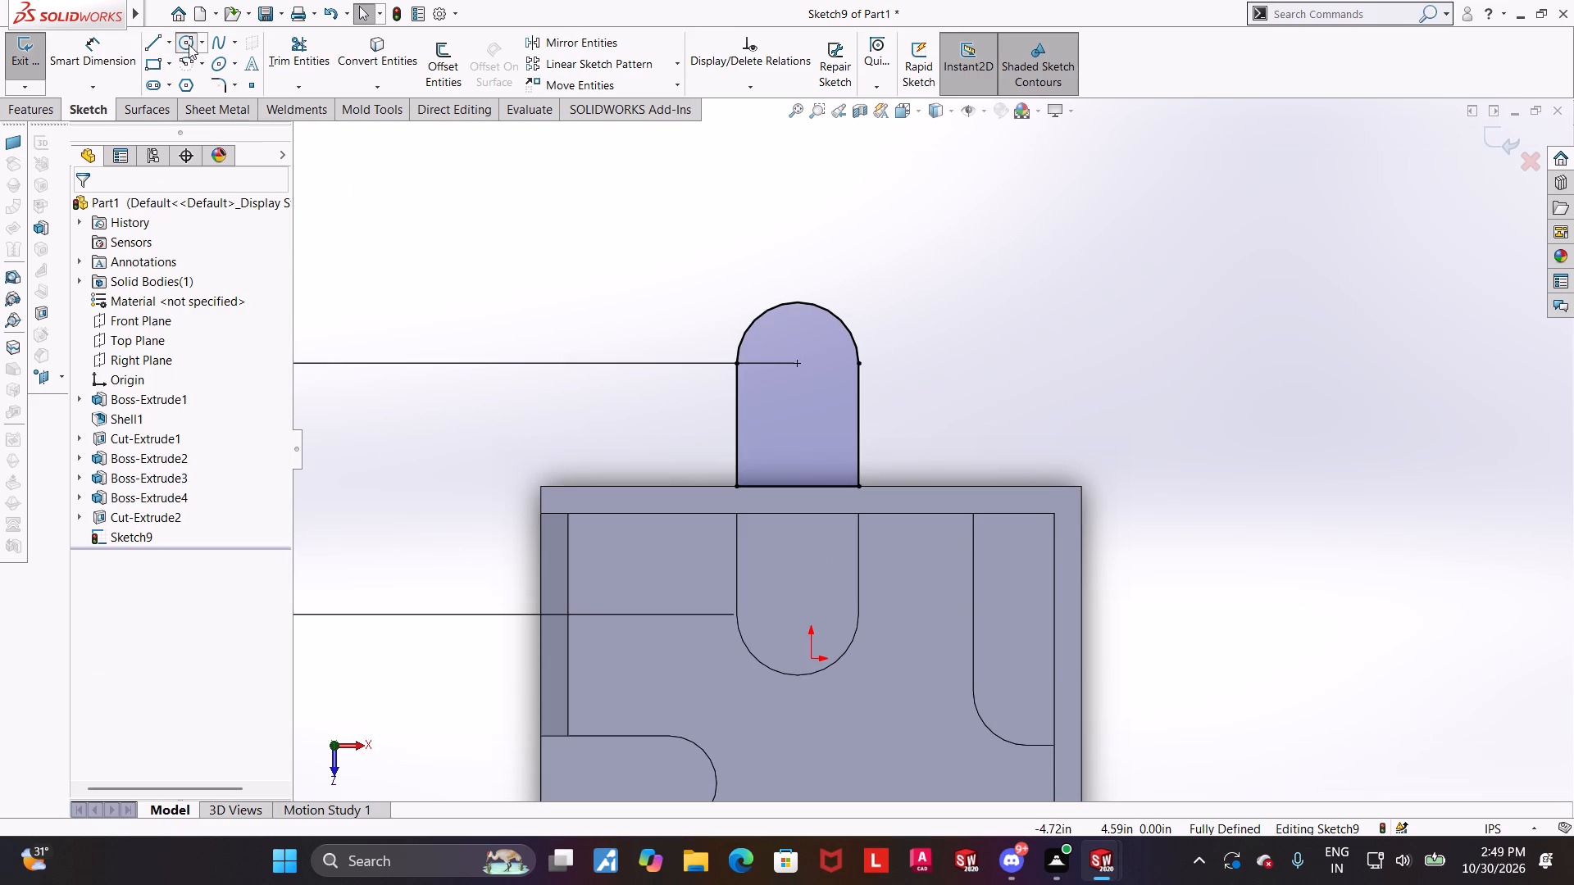
pyautogui.click(797, 361)
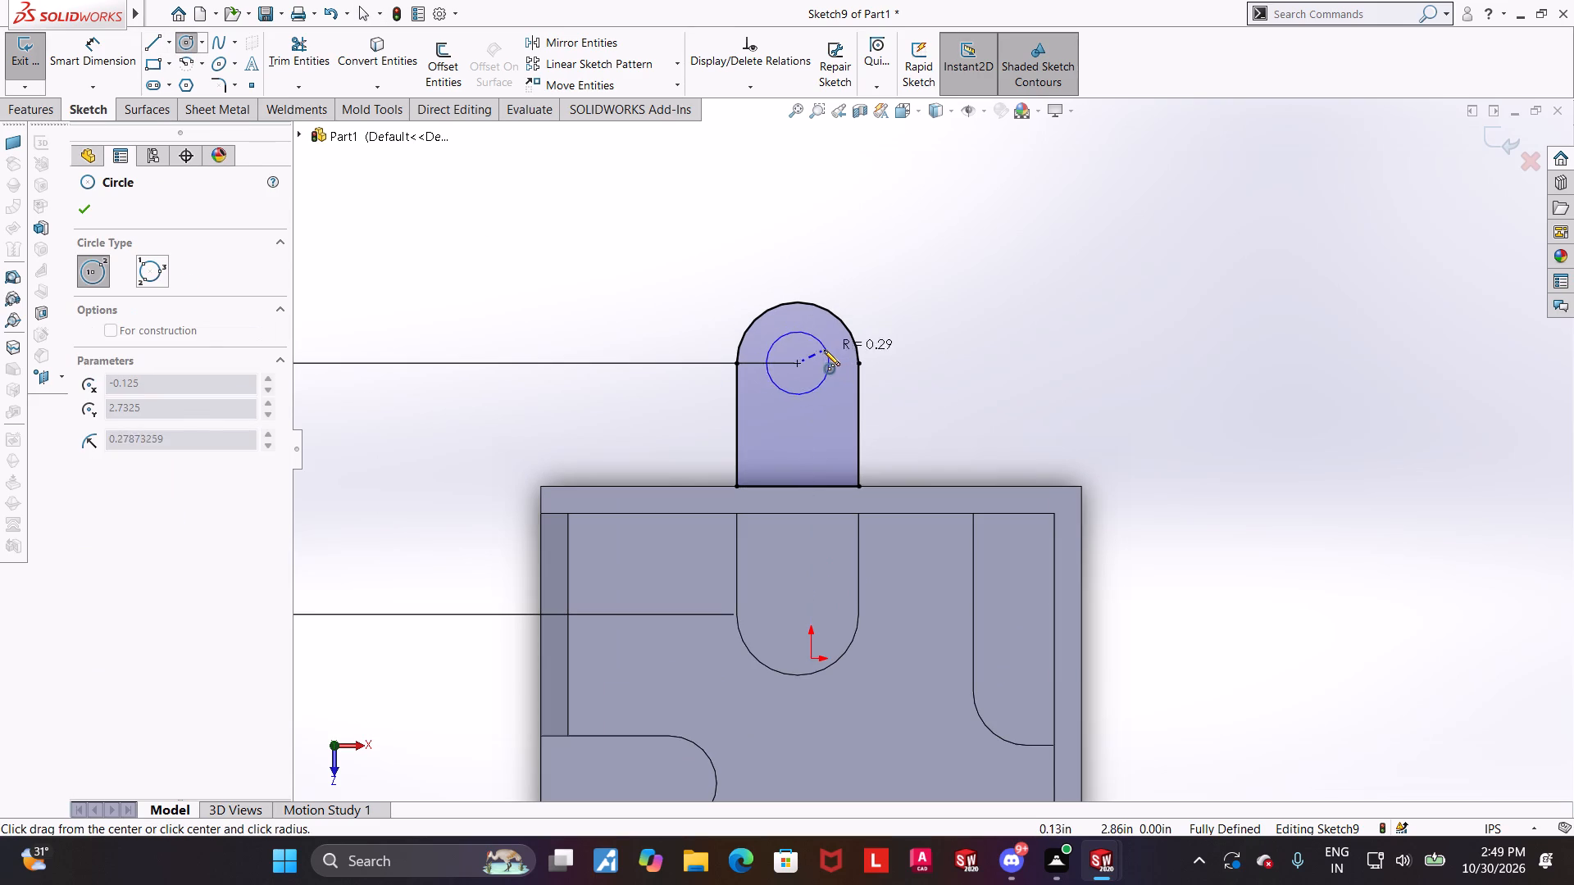
pyautogui.click(823, 350)
pyautogui.click(75, 47)
pyautogui.click(822, 344)
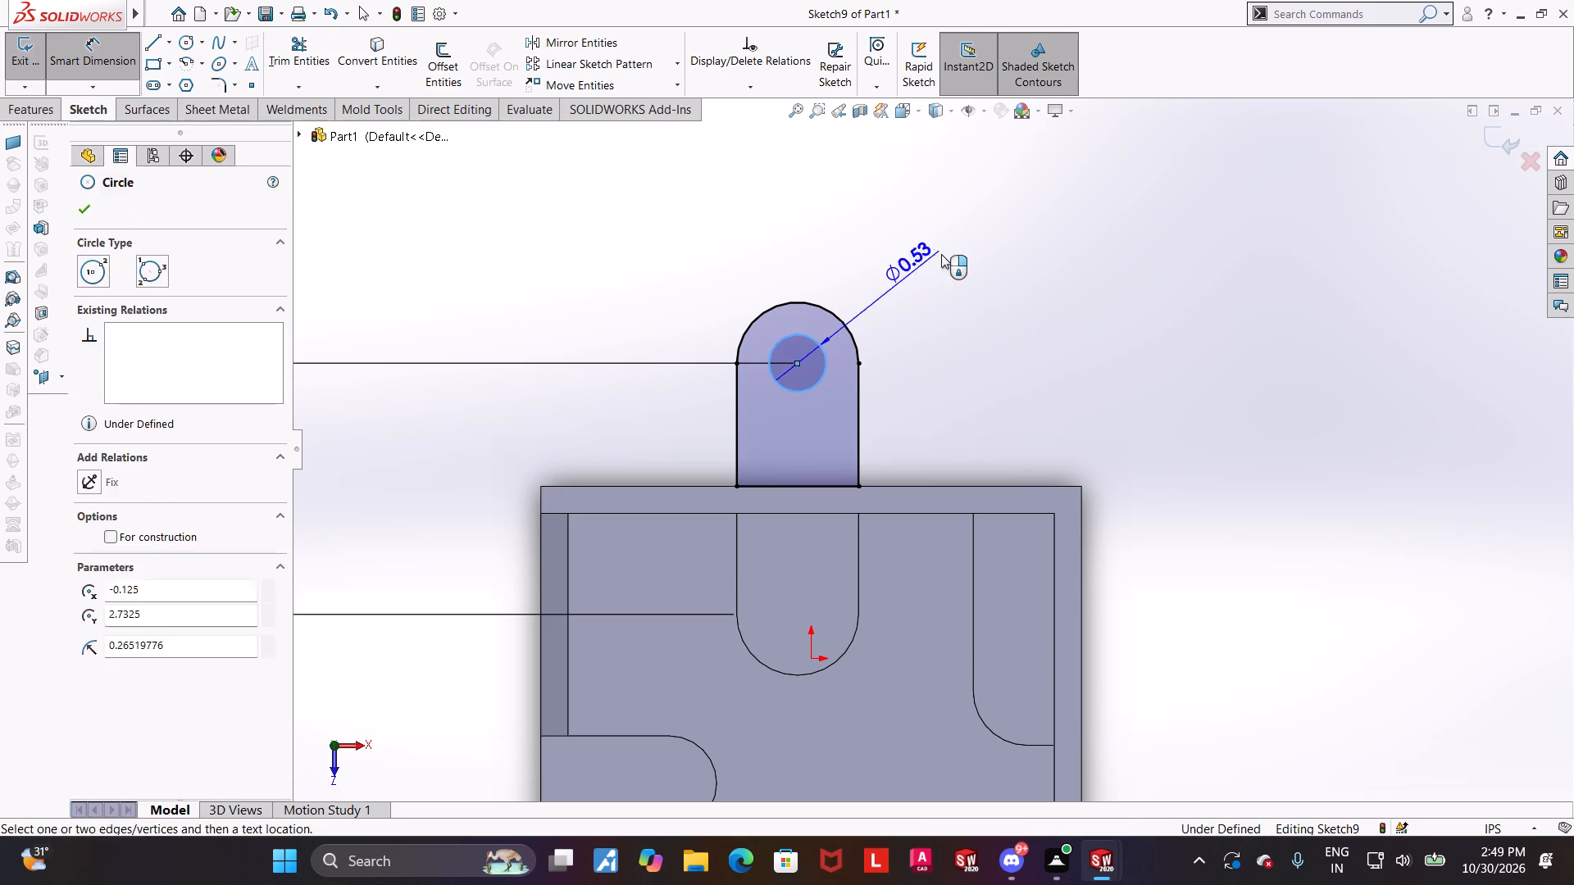
pyautogui.click(941, 254)
pyautogui.write('0.')
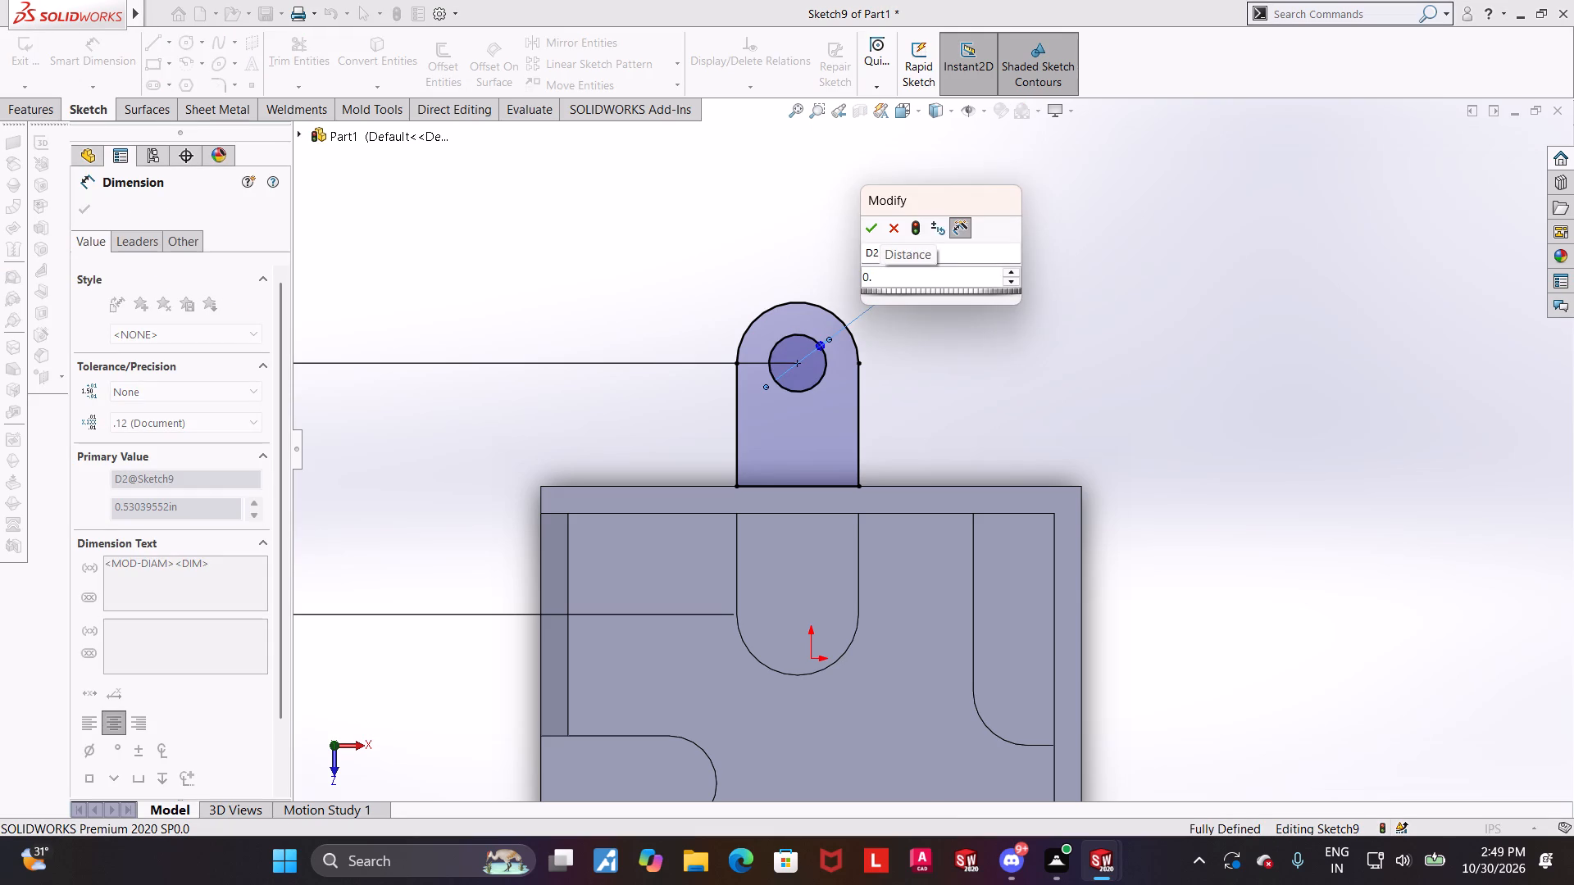
pyautogui.press('6')
pyautogui.press('Return')
pyautogui.press('Escape')
pyautogui.click(1112, 402)
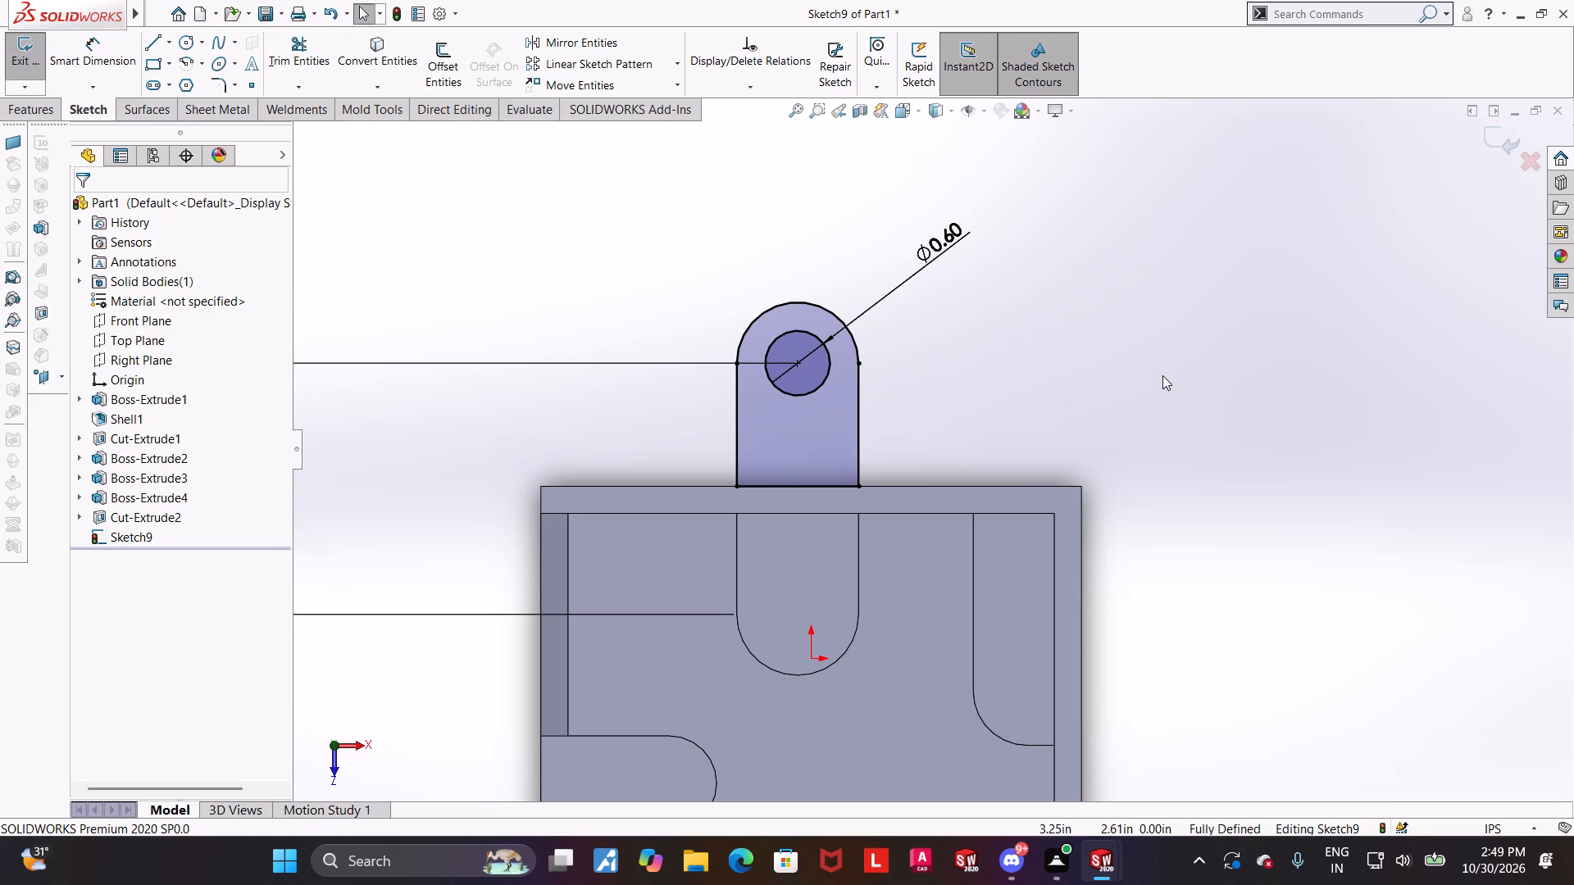
# Close the sketch and extrude the tab profile with its hole 0.5 in blind, in the reversed direction.
pyautogui.scroll(2, 1165, 380)
pyautogui.moveTo(1117, 446); pyautogui.dragTo(1102, 284, button='middle')
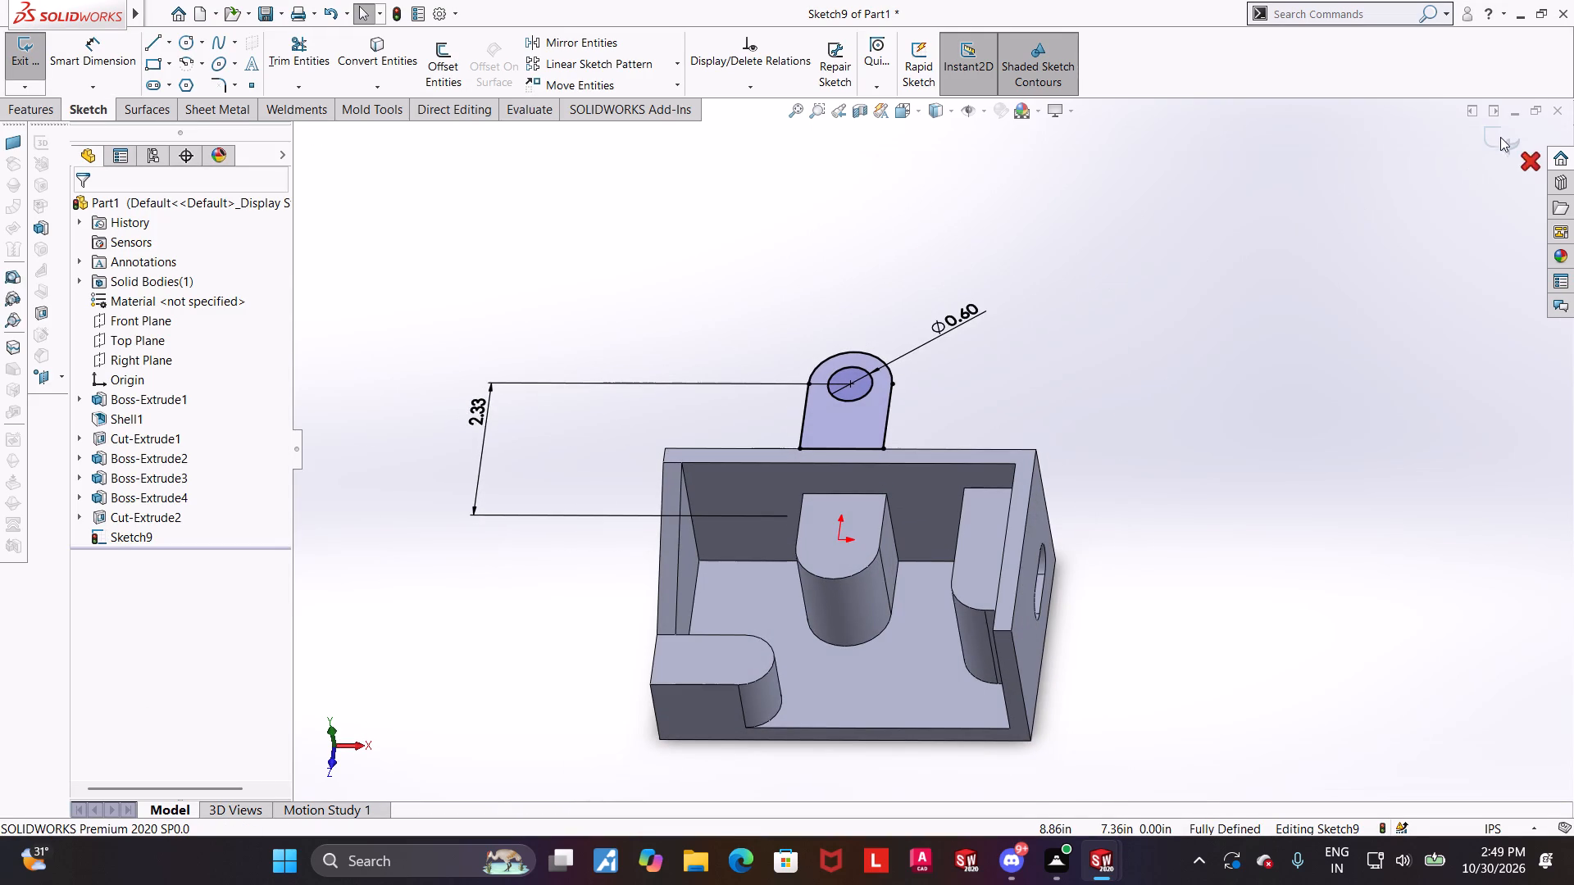
pyautogui.click(1500, 134)
pyautogui.moveTo(1086, 256); pyautogui.dragTo(1043, 327, button='middle')
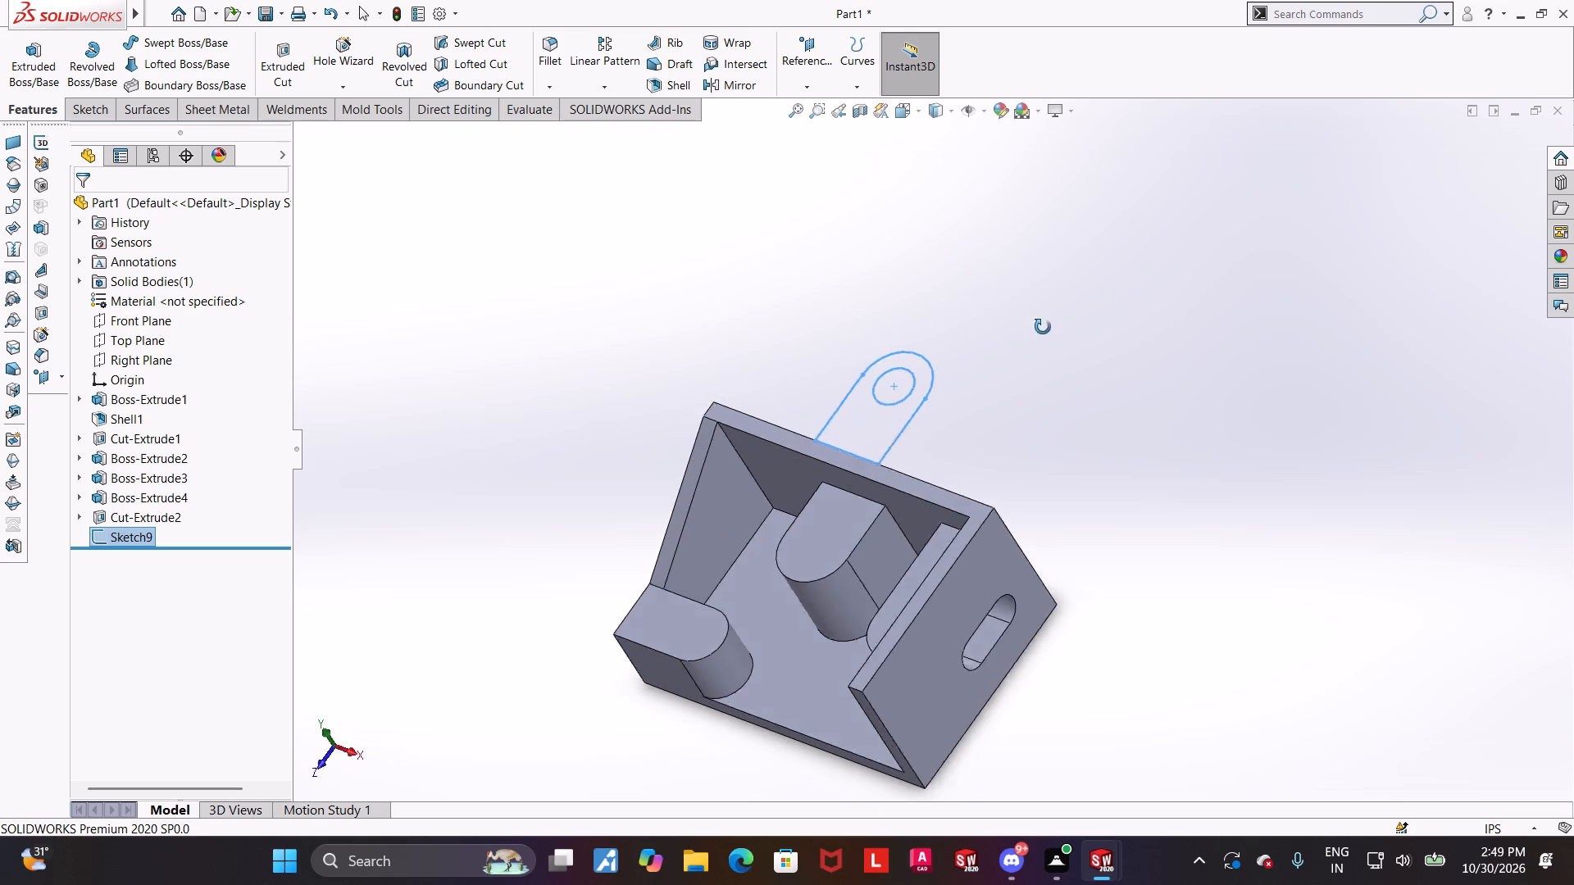
pyautogui.moveTo(1043, 327); pyautogui.dragTo(1035, 278, button='middle')
pyautogui.click(42, 77)
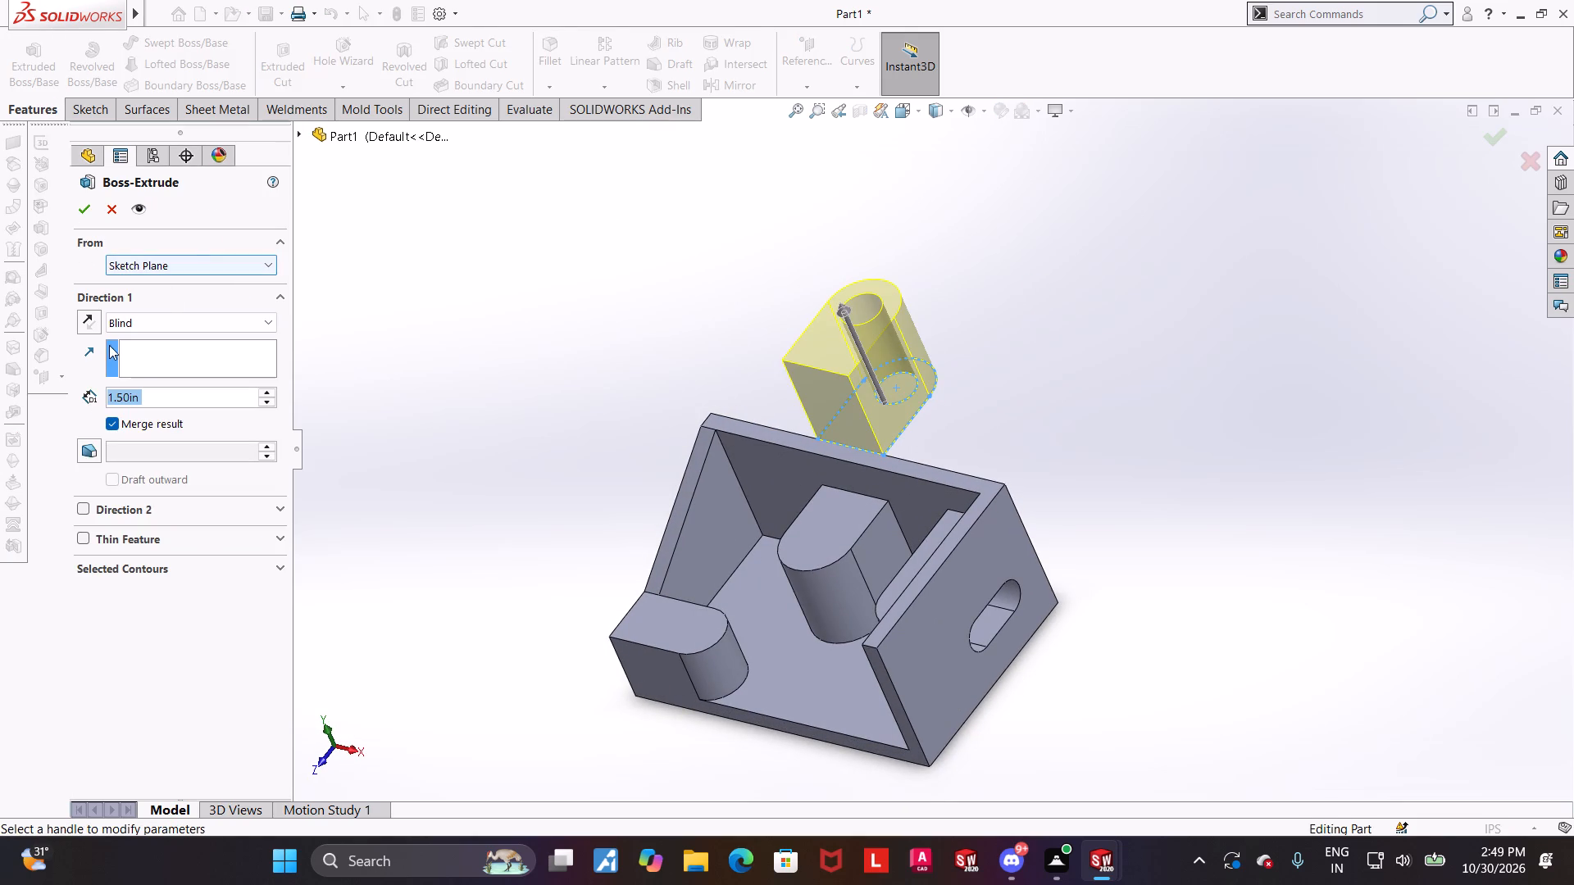
pyautogui.click(78, 322)
pyautogui.moveTo(189, 391); pyautogui.dragTo(0, 424)
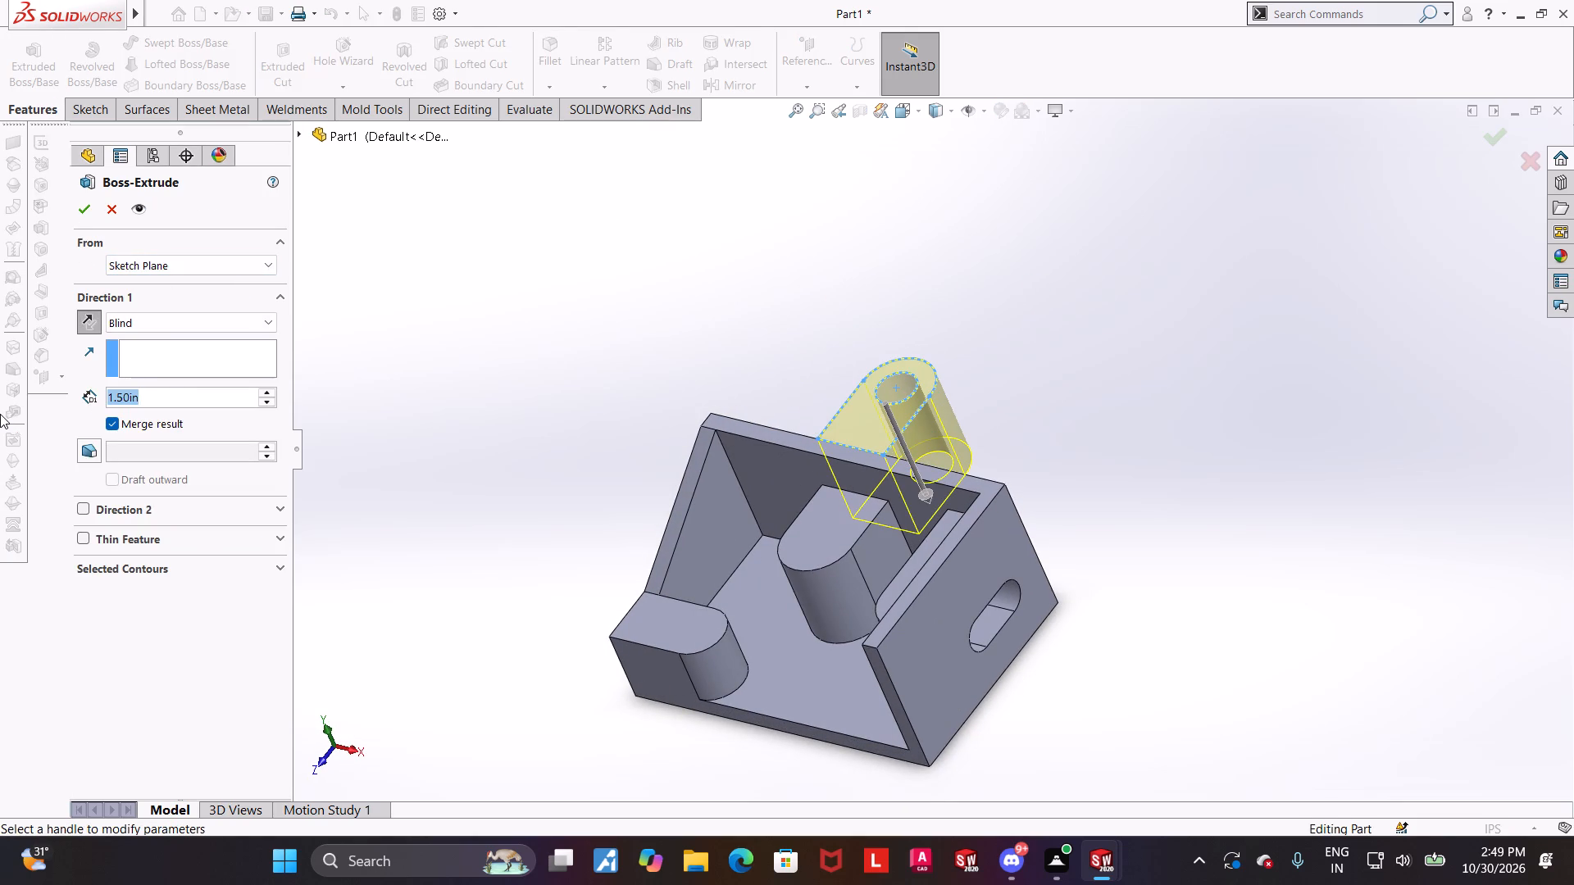
pyautogui.write('0.5')
pyautogui.press('Return')
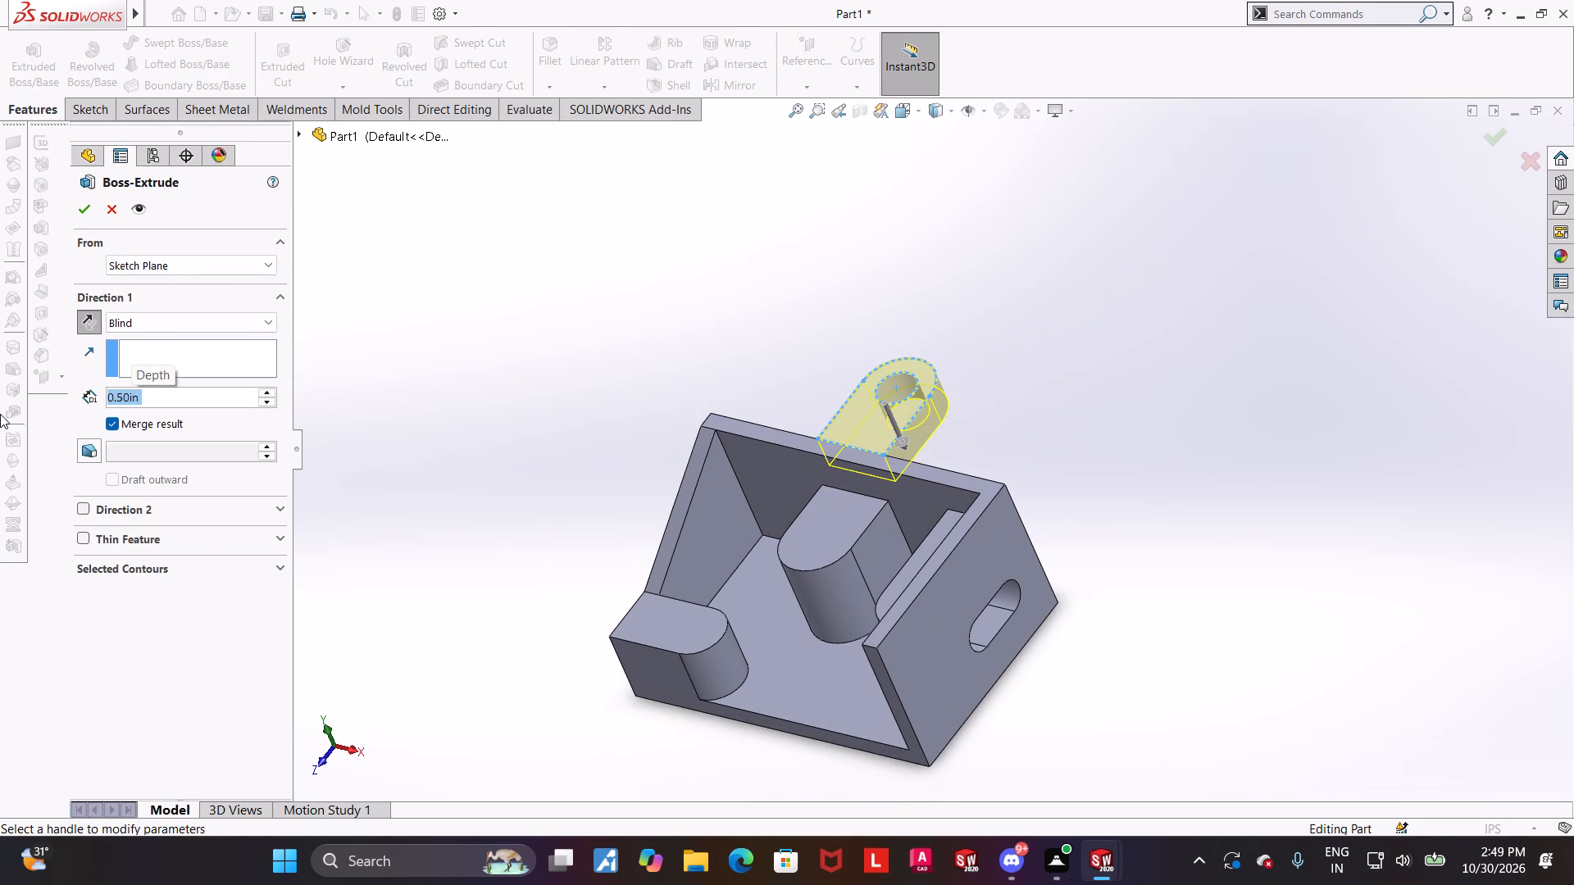
pyautogui.click(80, 214)
pyautogui.click(1315, 346)
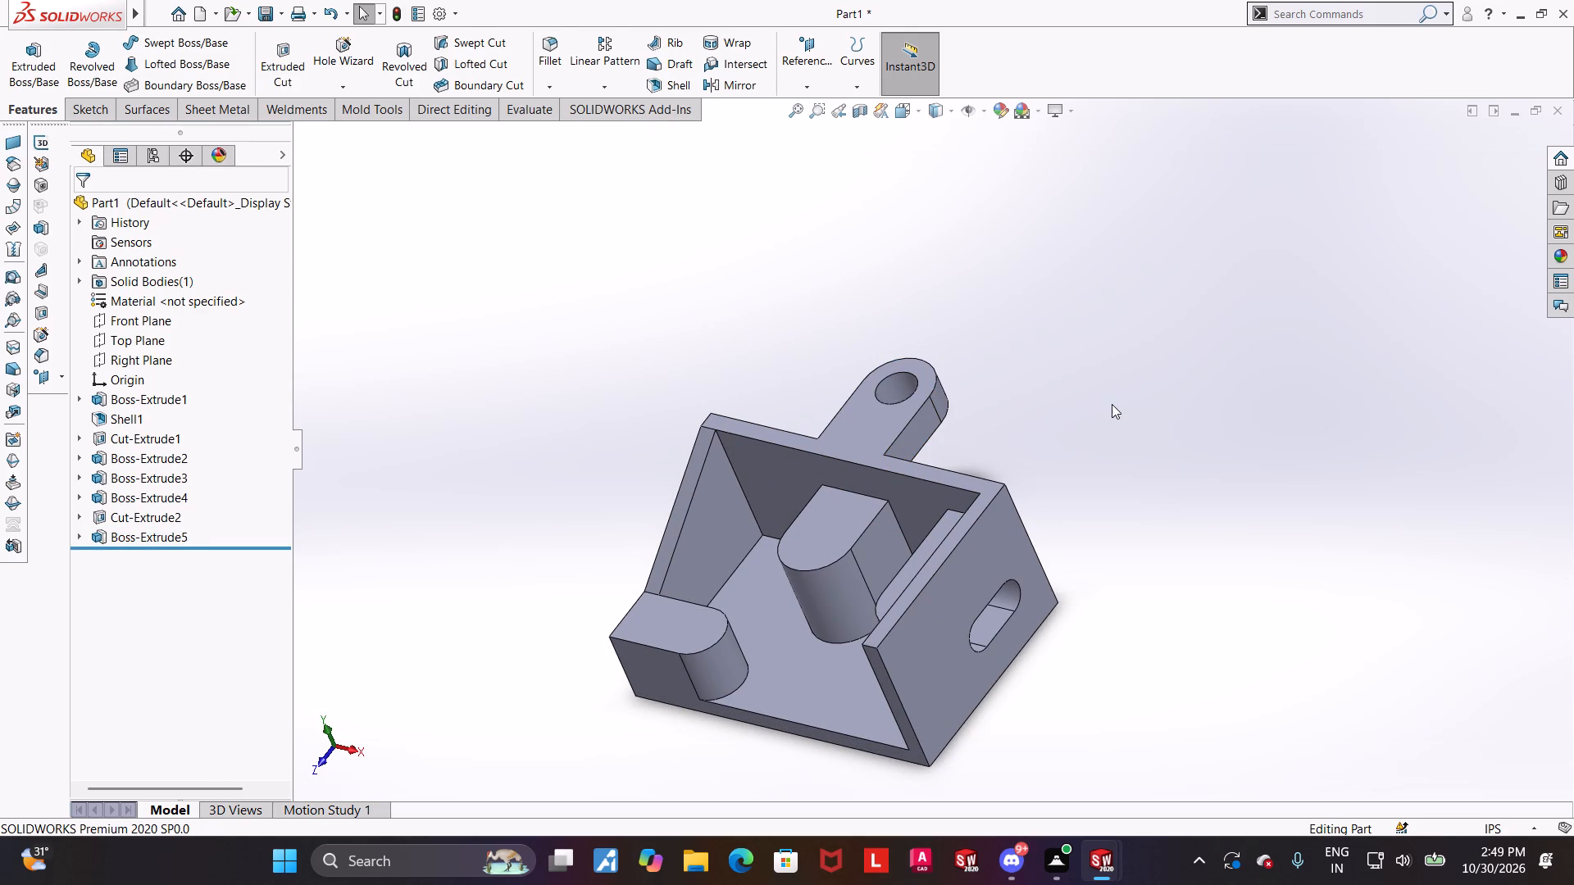
# Start a sketch on the top face of the boss along the slotted side wall and view it straight on.
pyautogui.scroll(1, 961, 597)
pyautogui.moveTo(961, 597); pyautogui.dragTo(1035, 497, button='middle')
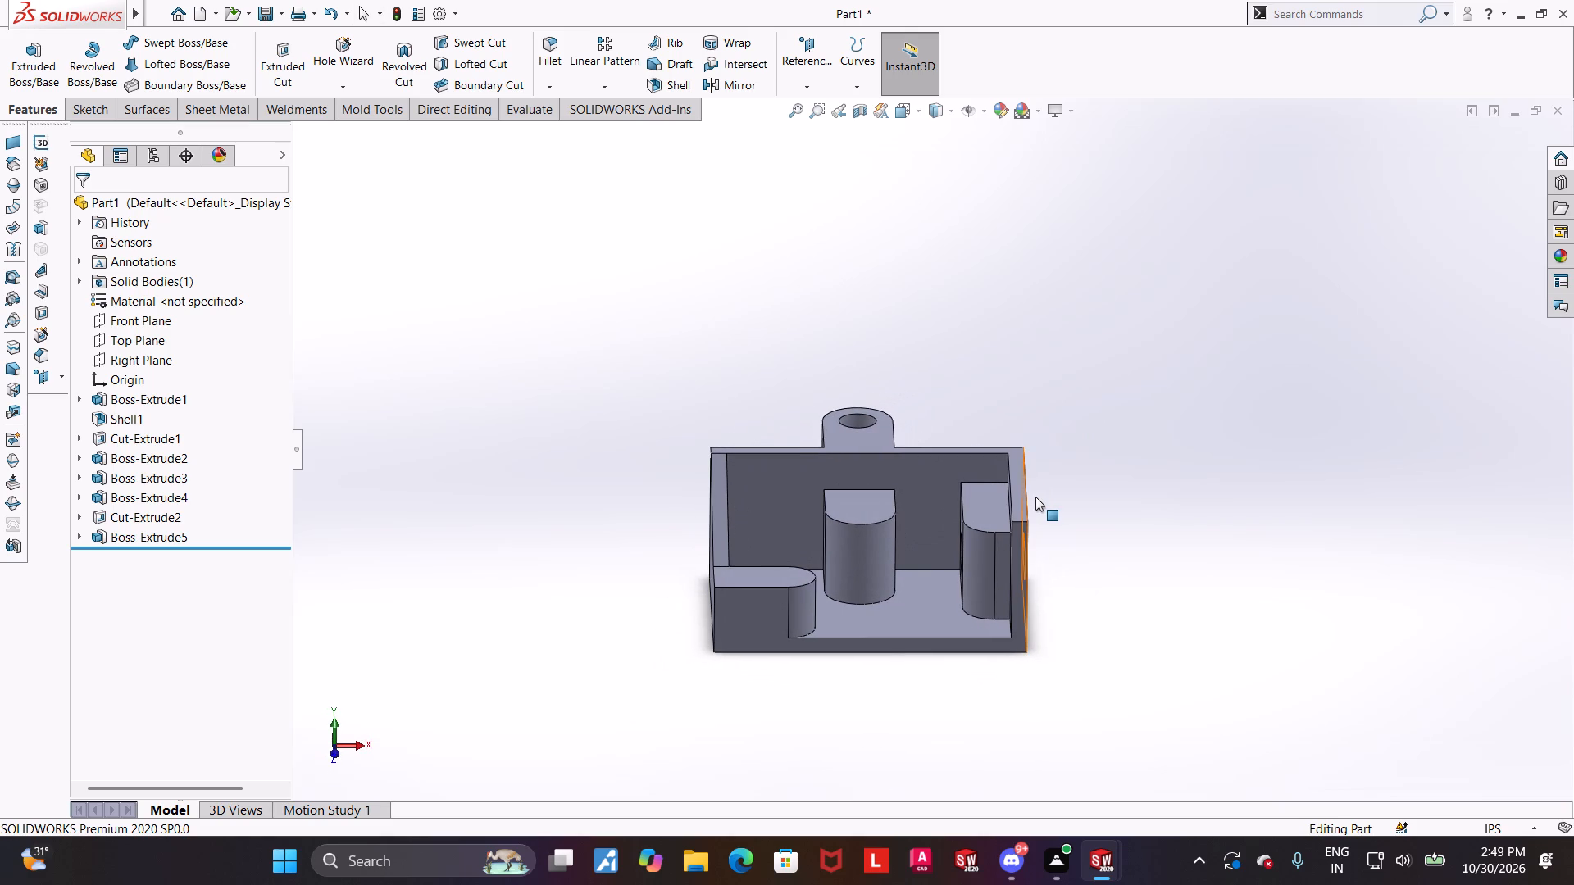
pyautogui.moveTo(1047, 483); pyautogui.dragTo(1051, 479, button='middle')
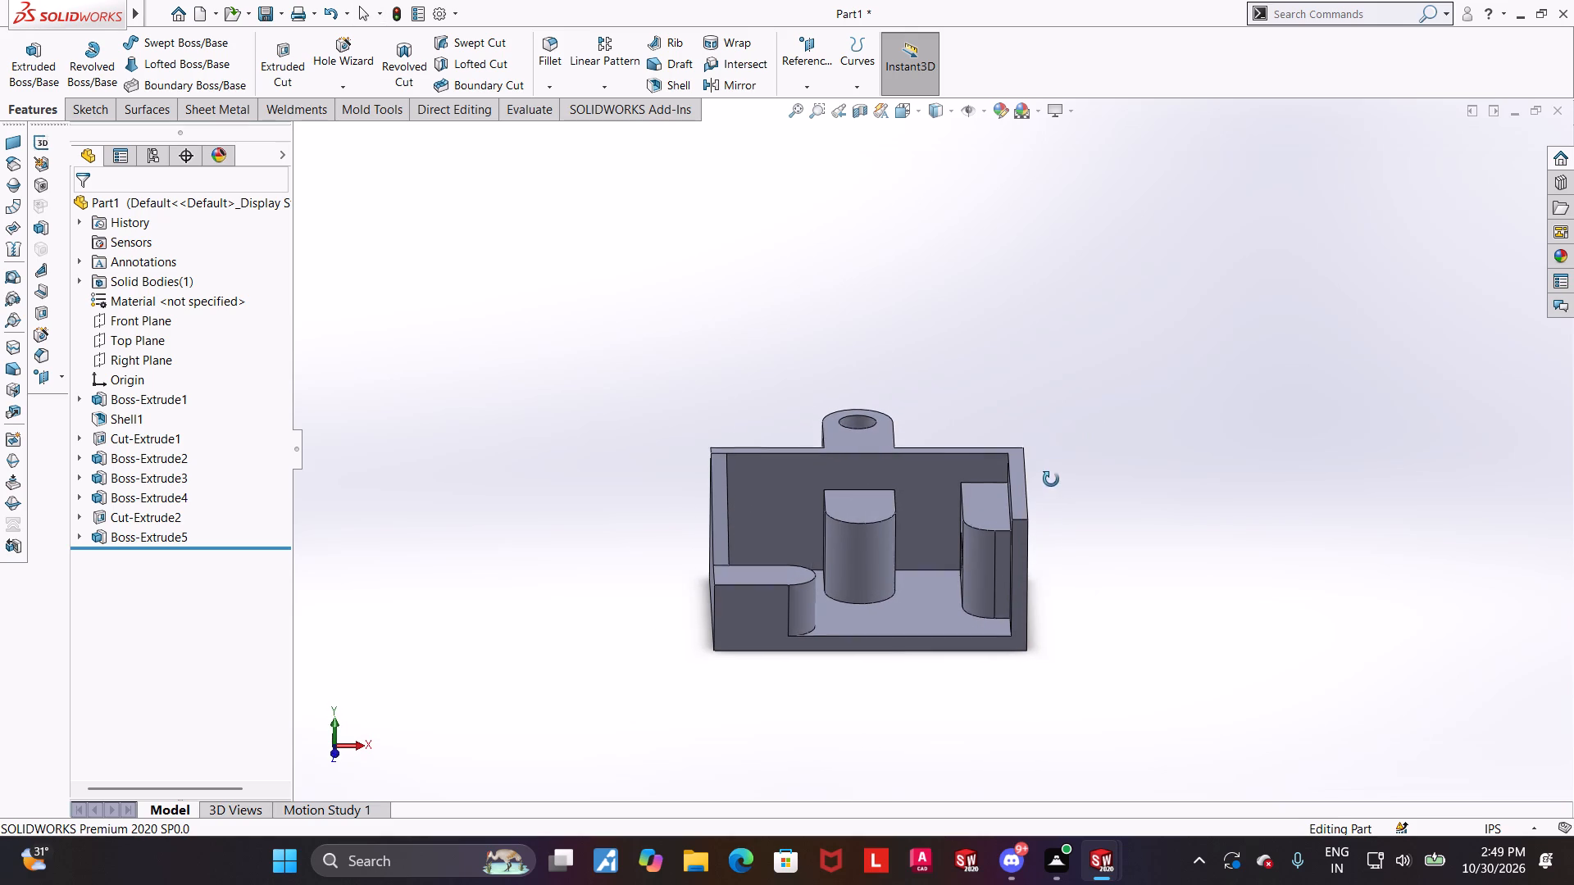
pyautogui.moveTo(1051, 479); pyautogui.dragTo(1044, 501, button='middle')
pyautogui.scroll(-1, 1042, 517)
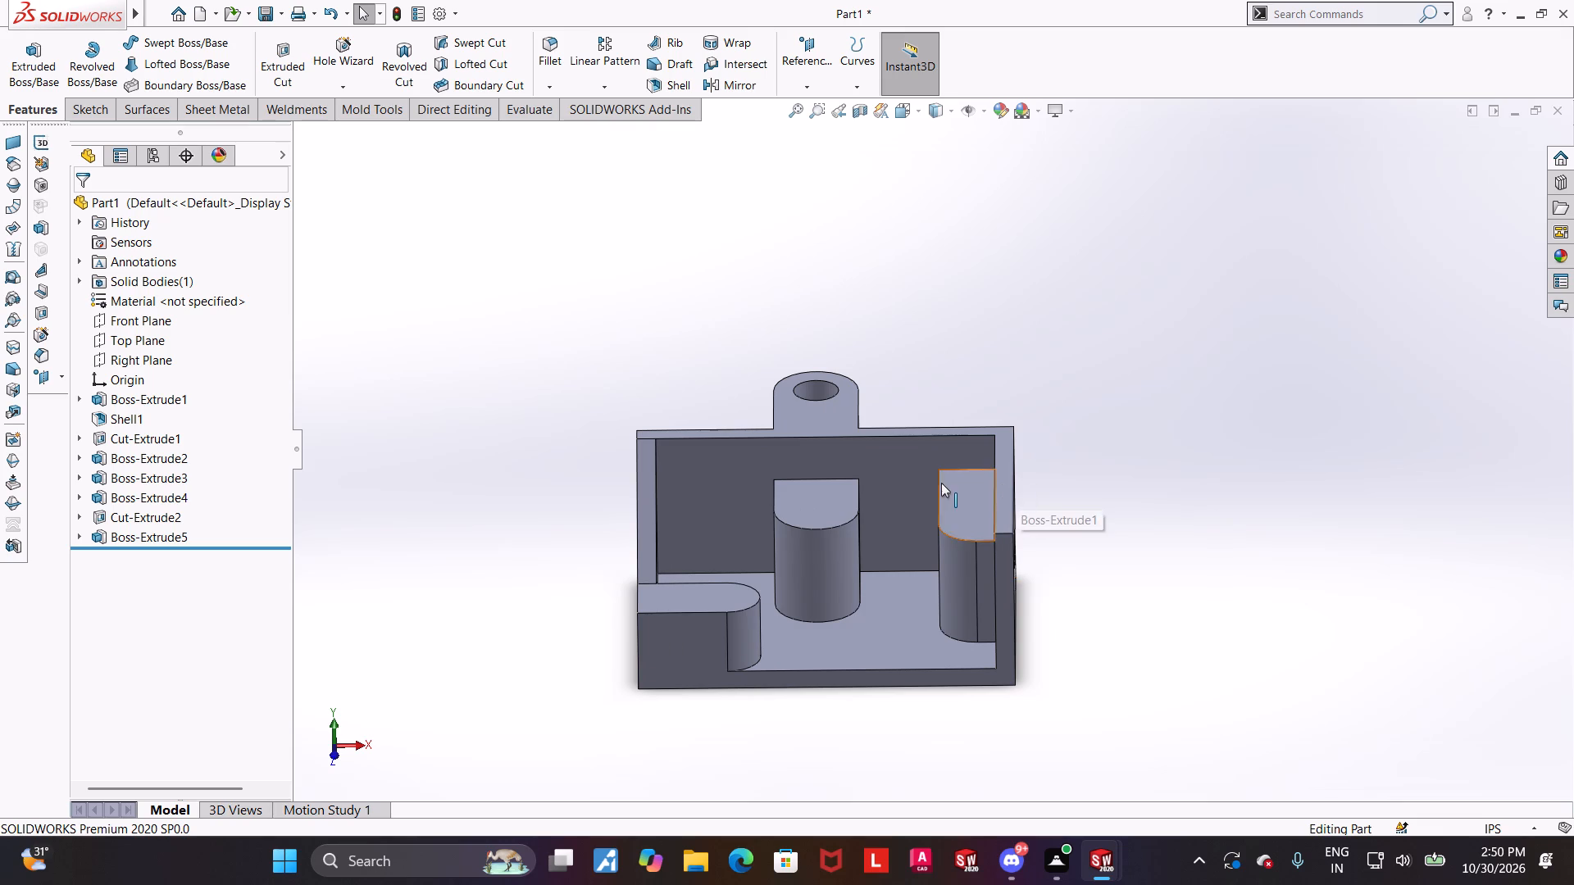
pyautogui.click(956, 492)
pyautogui.click(1031, 437)
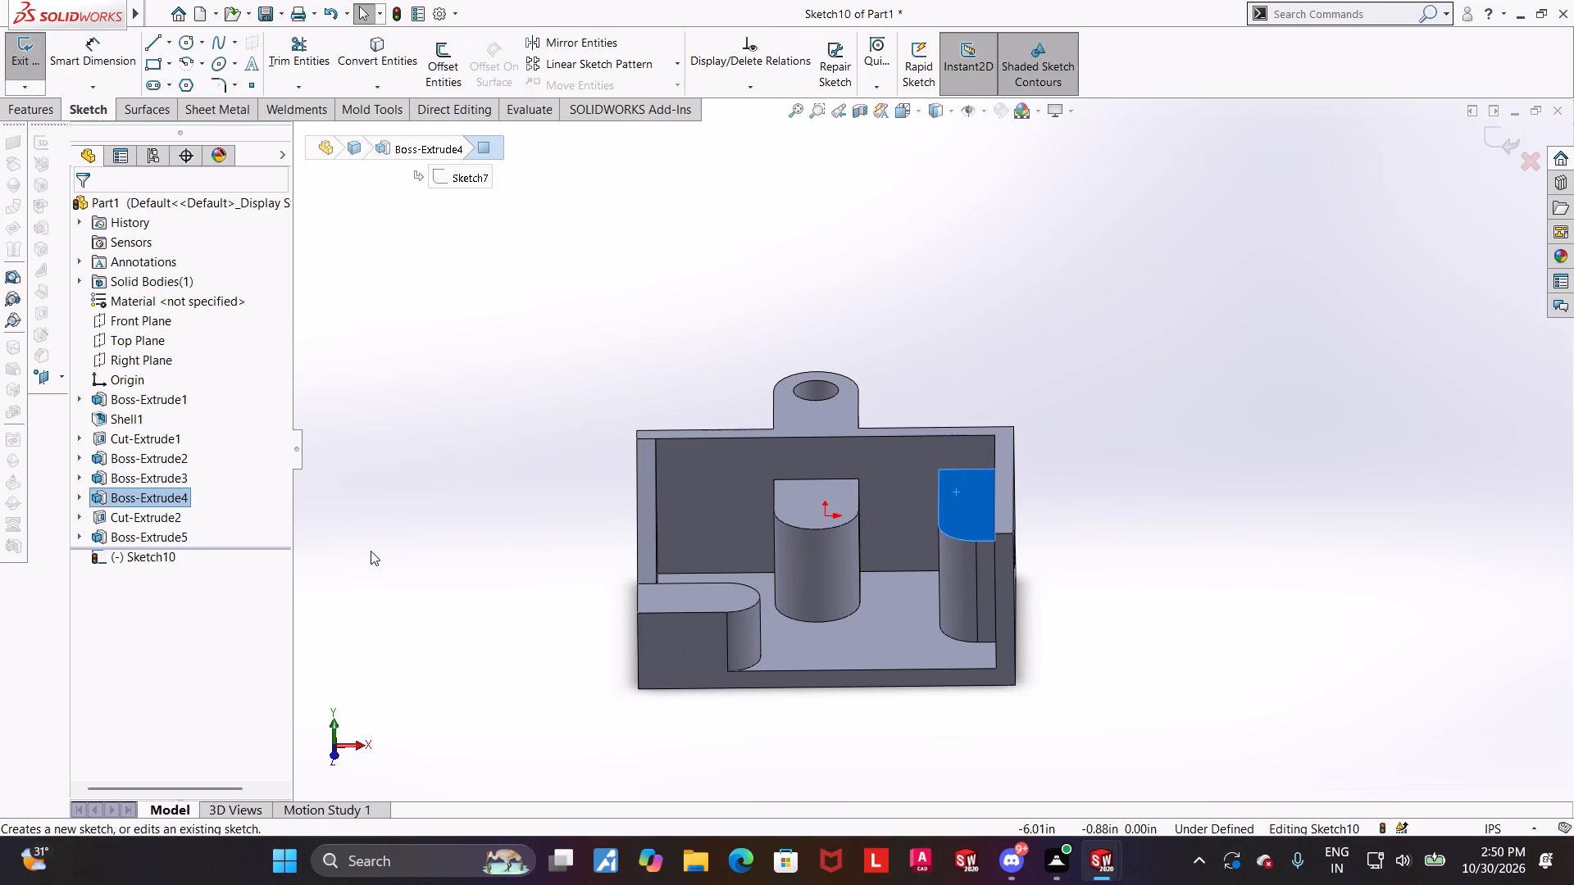
pyautogui.click(179, 559)
pyautogui.click(216, 535)
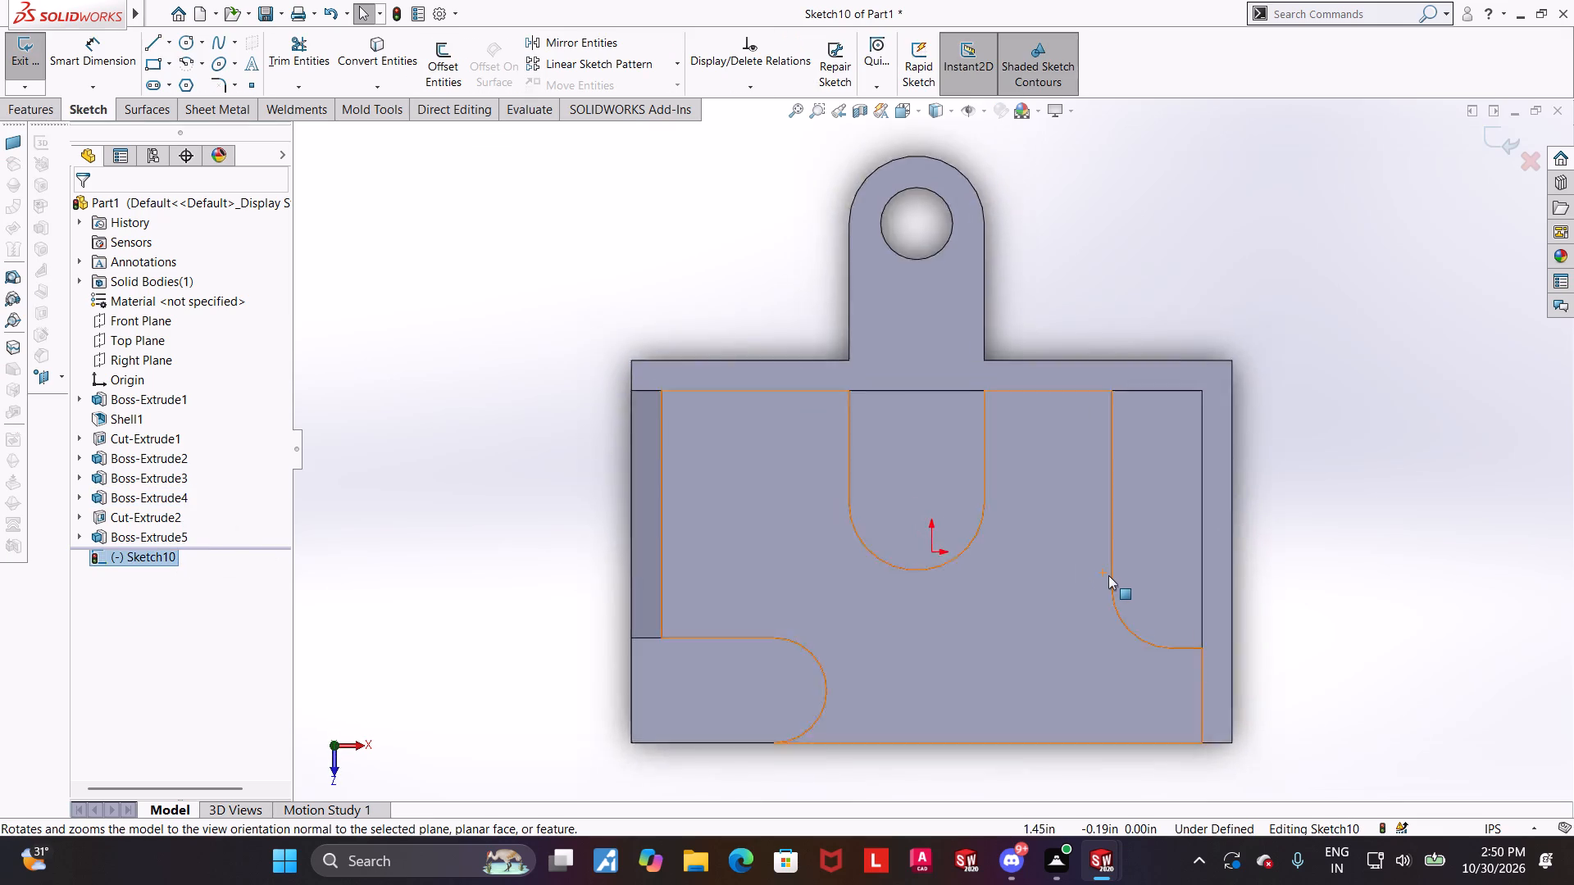
# Draw a circle on the upper part of the side boss's top face and set its diameter to 0.315 in.
pyautogui.scroll(2, 1108, 575)
pyautogui.scroll(-1, 1104, 574)
pyautogui.scroll(-3, 1235, 527)
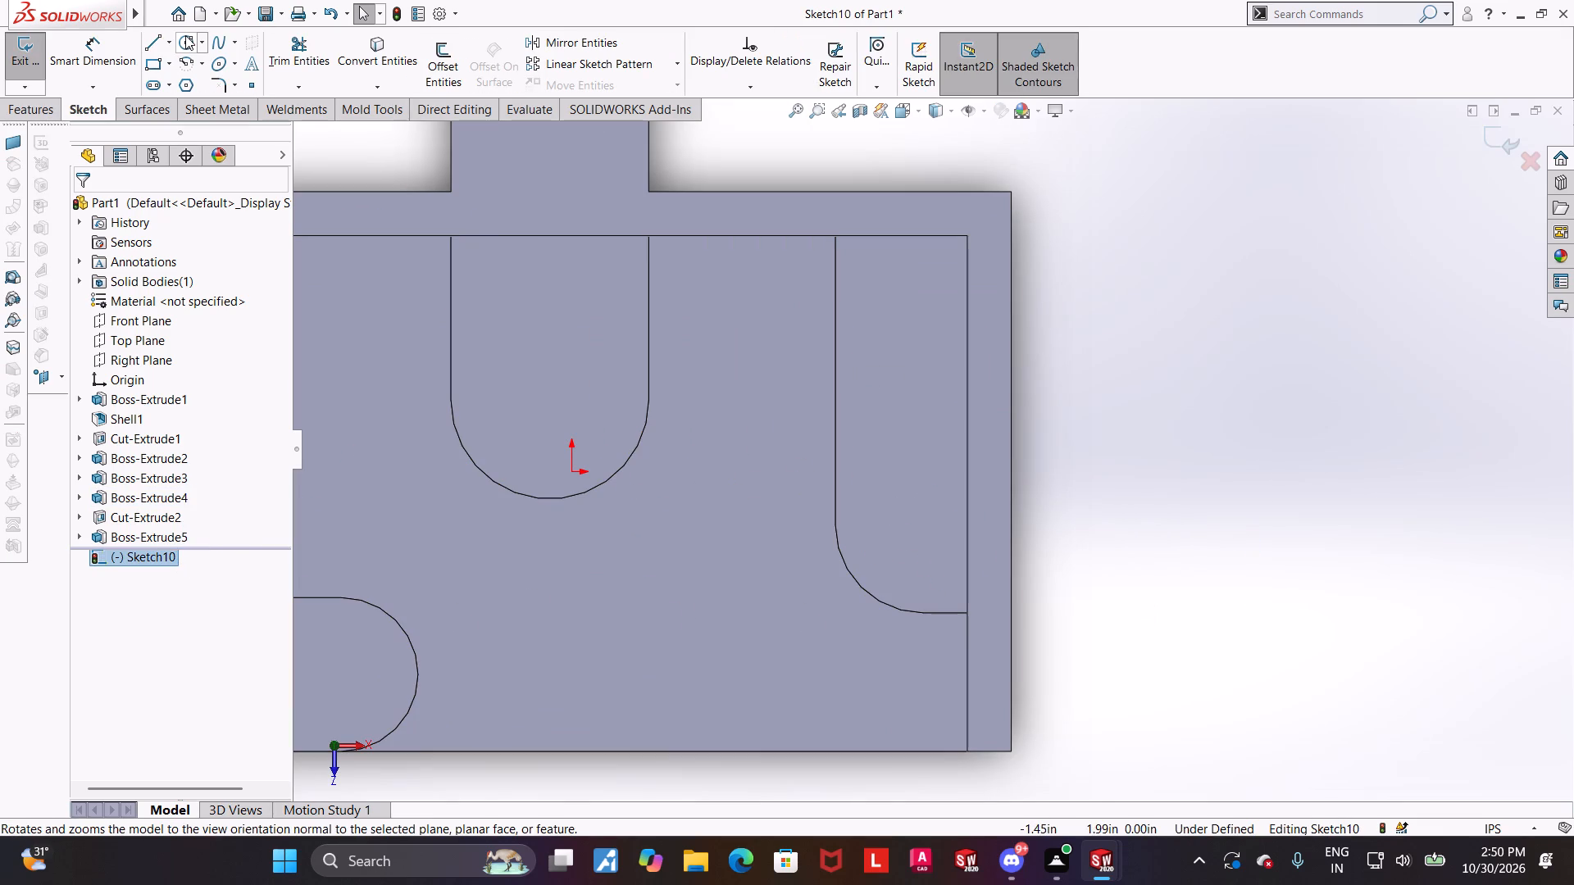
pyautogui.click(185, 35)
pyautogui.click(907, 349)
pyautogui.click(938, 343)
pyautogui.press('Escape')
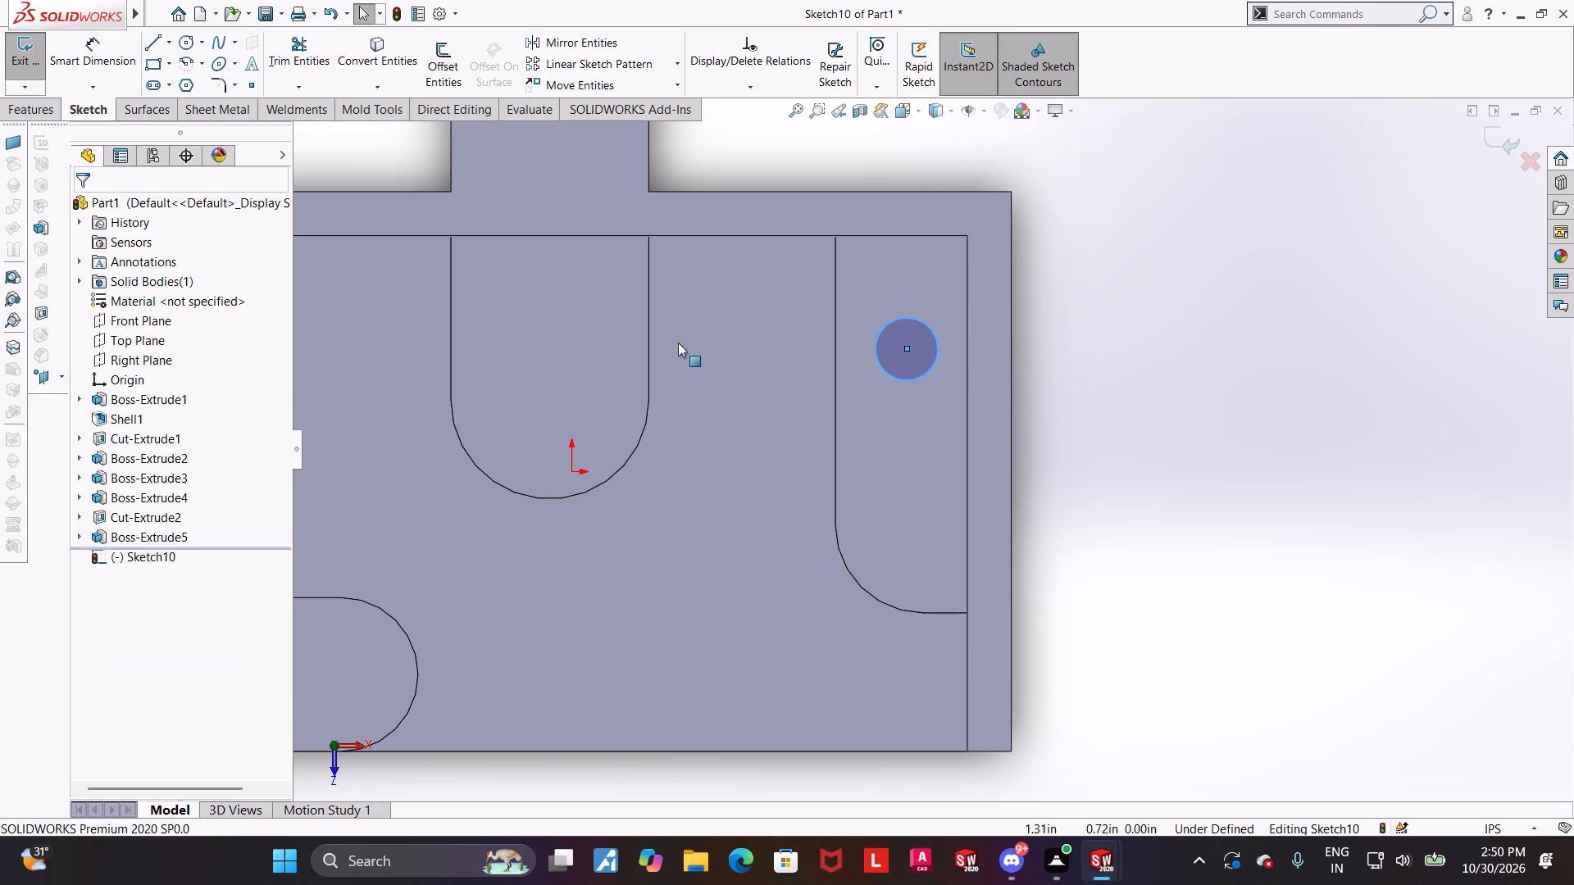
pyautogui.click(105, 57)
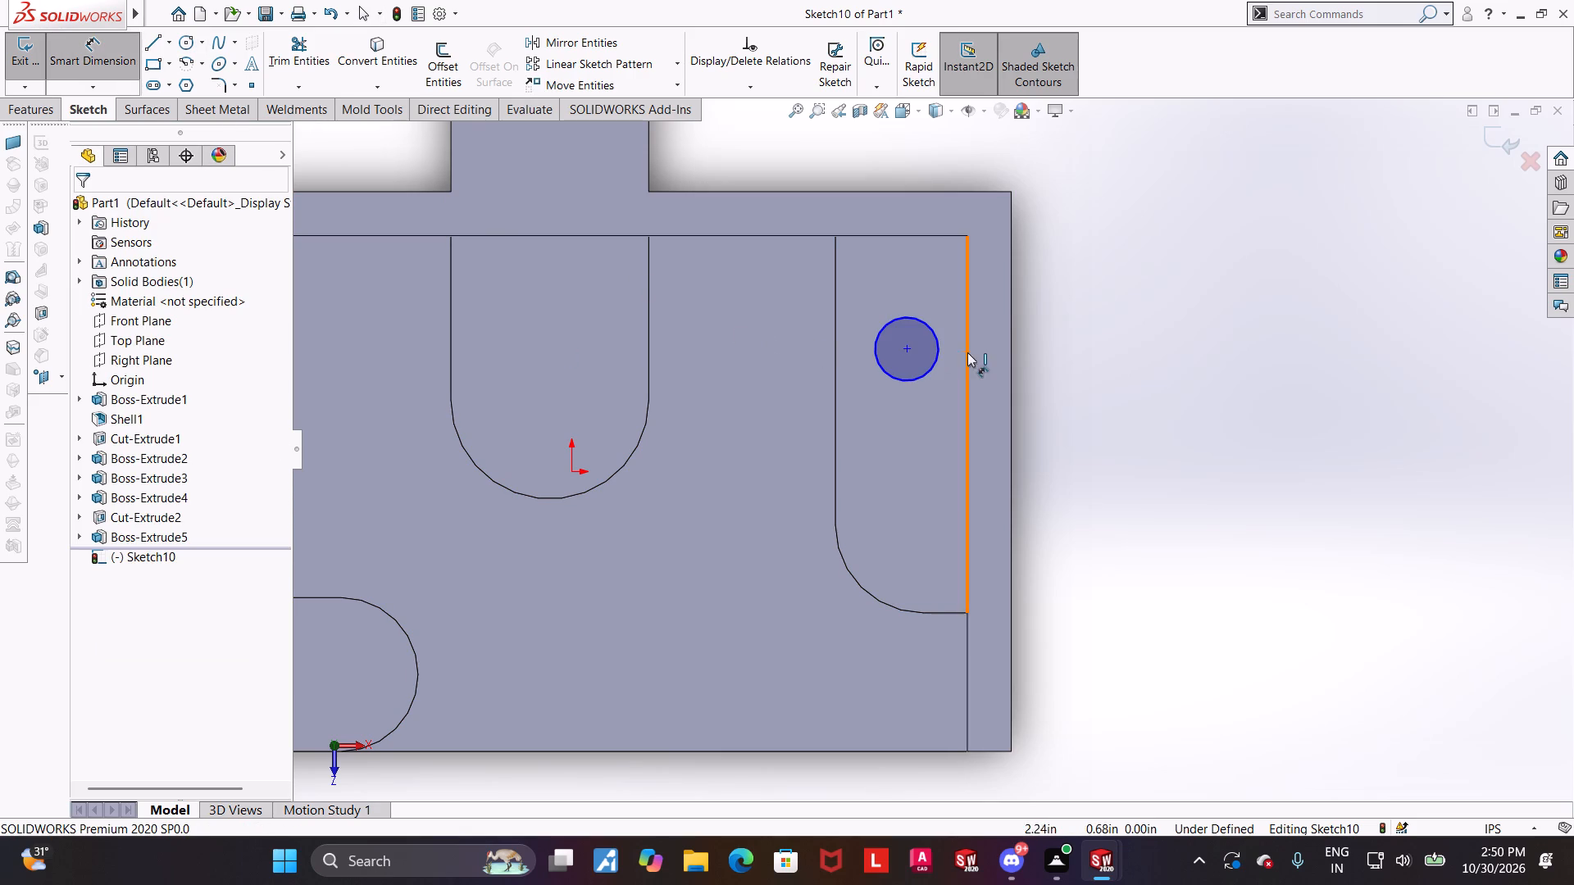
pyautogui.click(938, 345)
pyautogui.click(1253, 179)
pyautogui.write('0.315')
pyautogui.press('Return')
pyautogui.press('Escape')
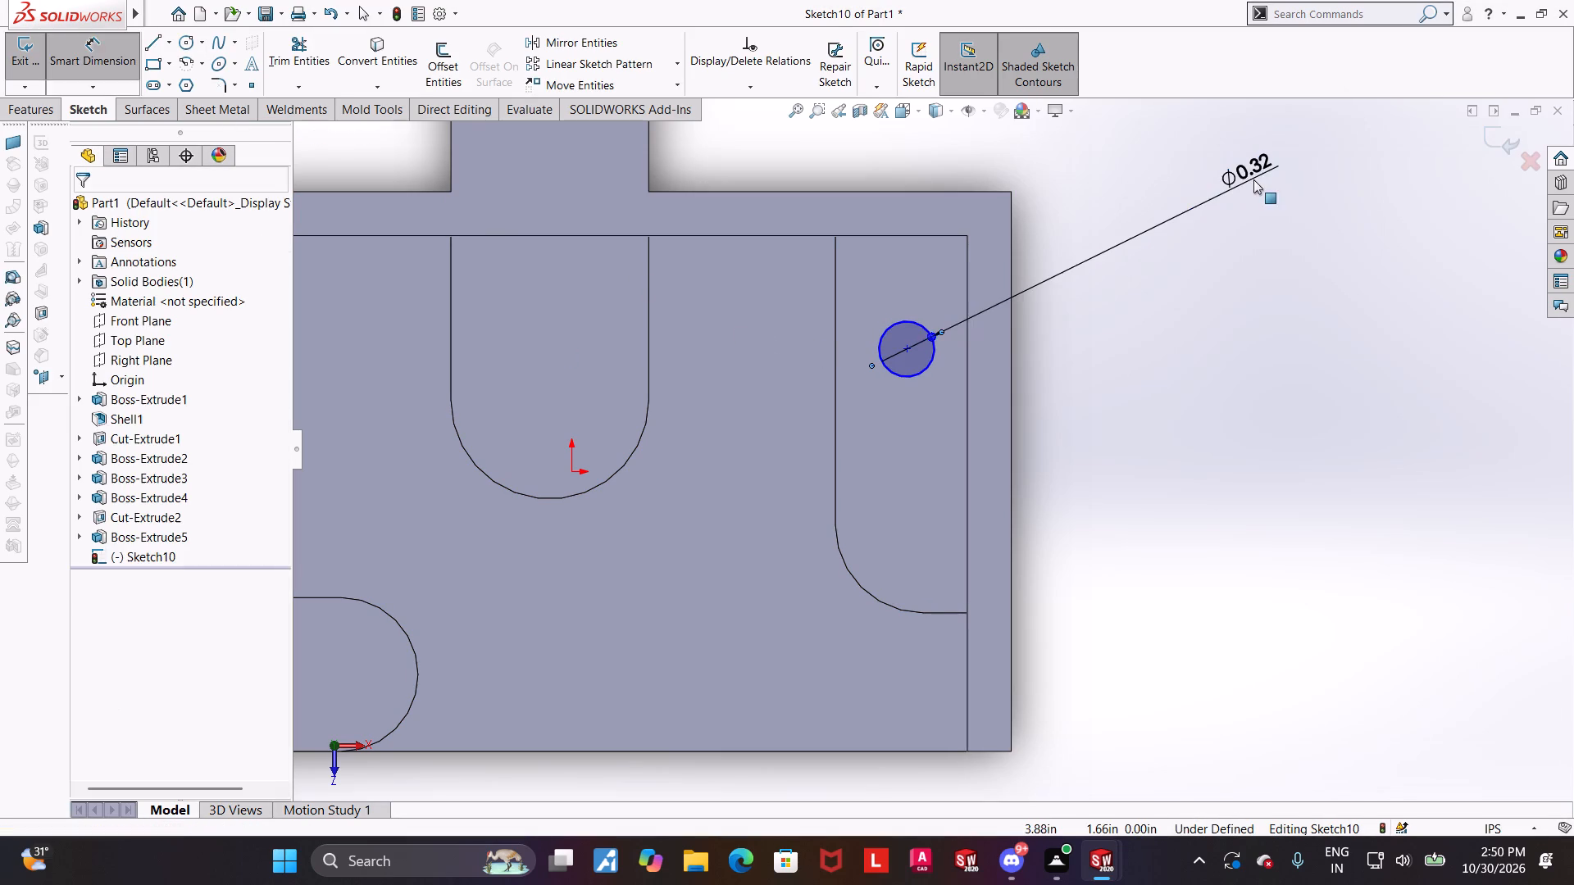
# Dimension the small circle's centre 0.5 in from the block's right outer edge.
pyautogui.scroll(2, 1272, 248)
pyautogui.click(78, 56)
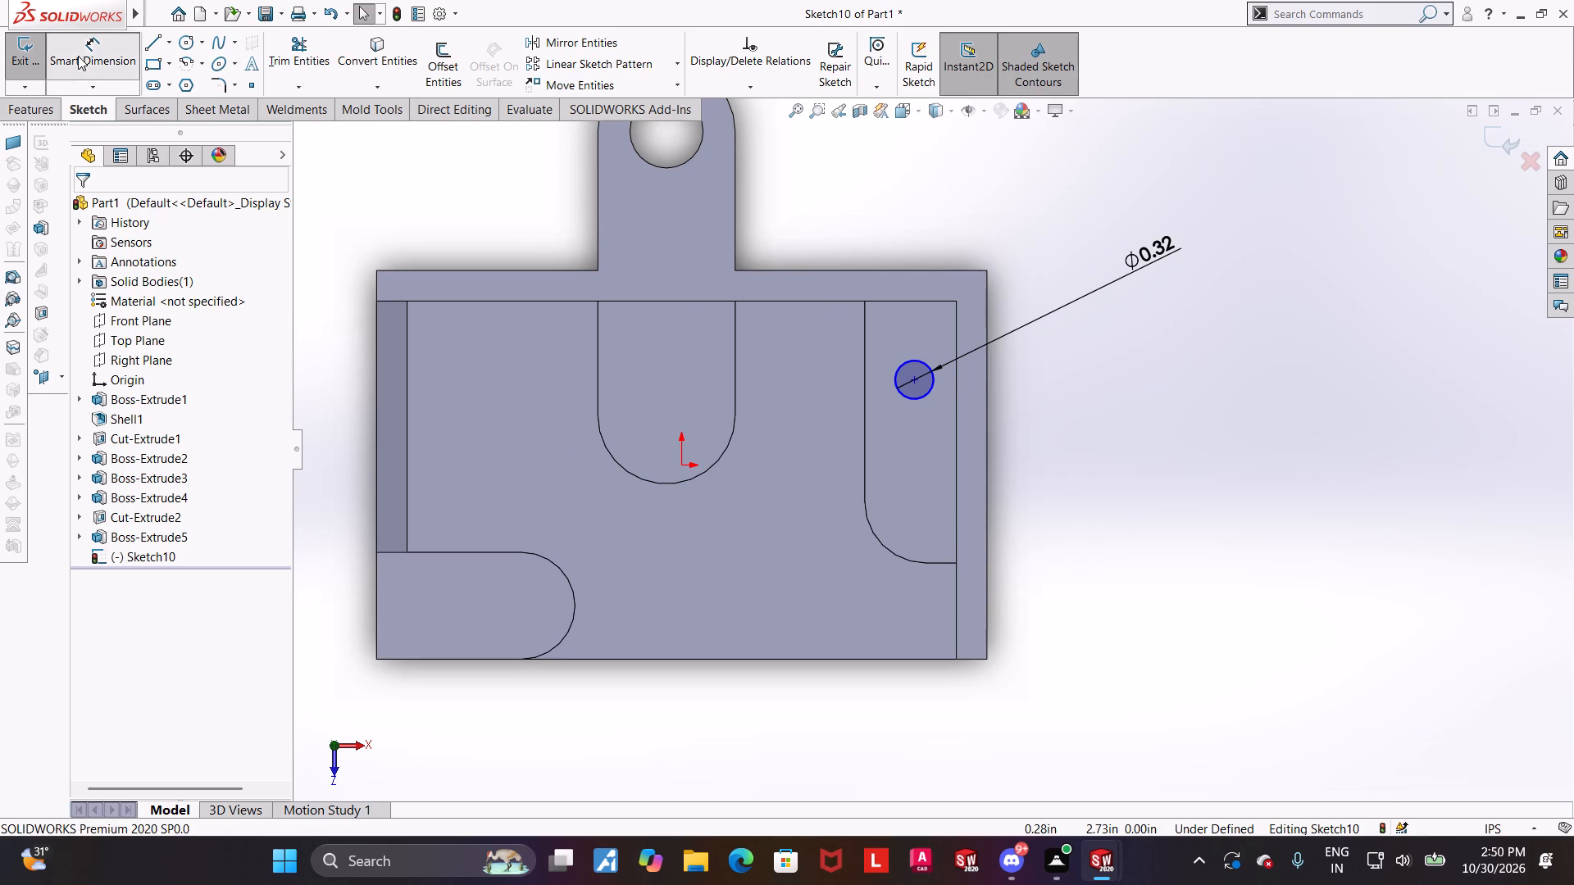
pyautogui.click(912, 380)
pyautogui.click(988, 501)
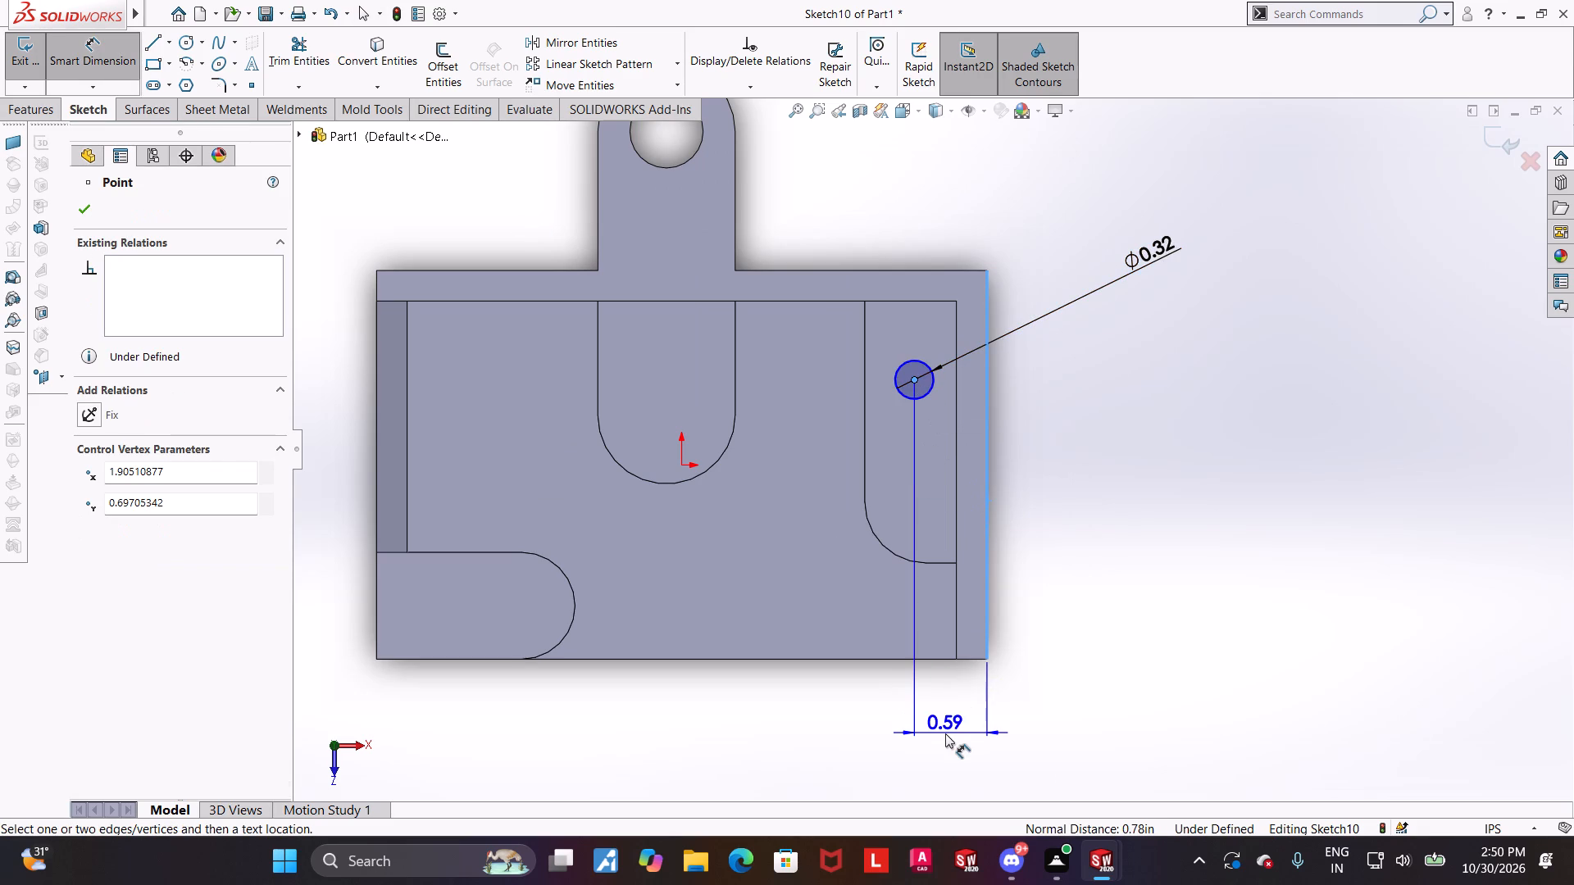
pyautogui.click(947, 733)
pyautogui.write('0.5')
pyautogui.press('Return')
pyautogui.press('Escape')
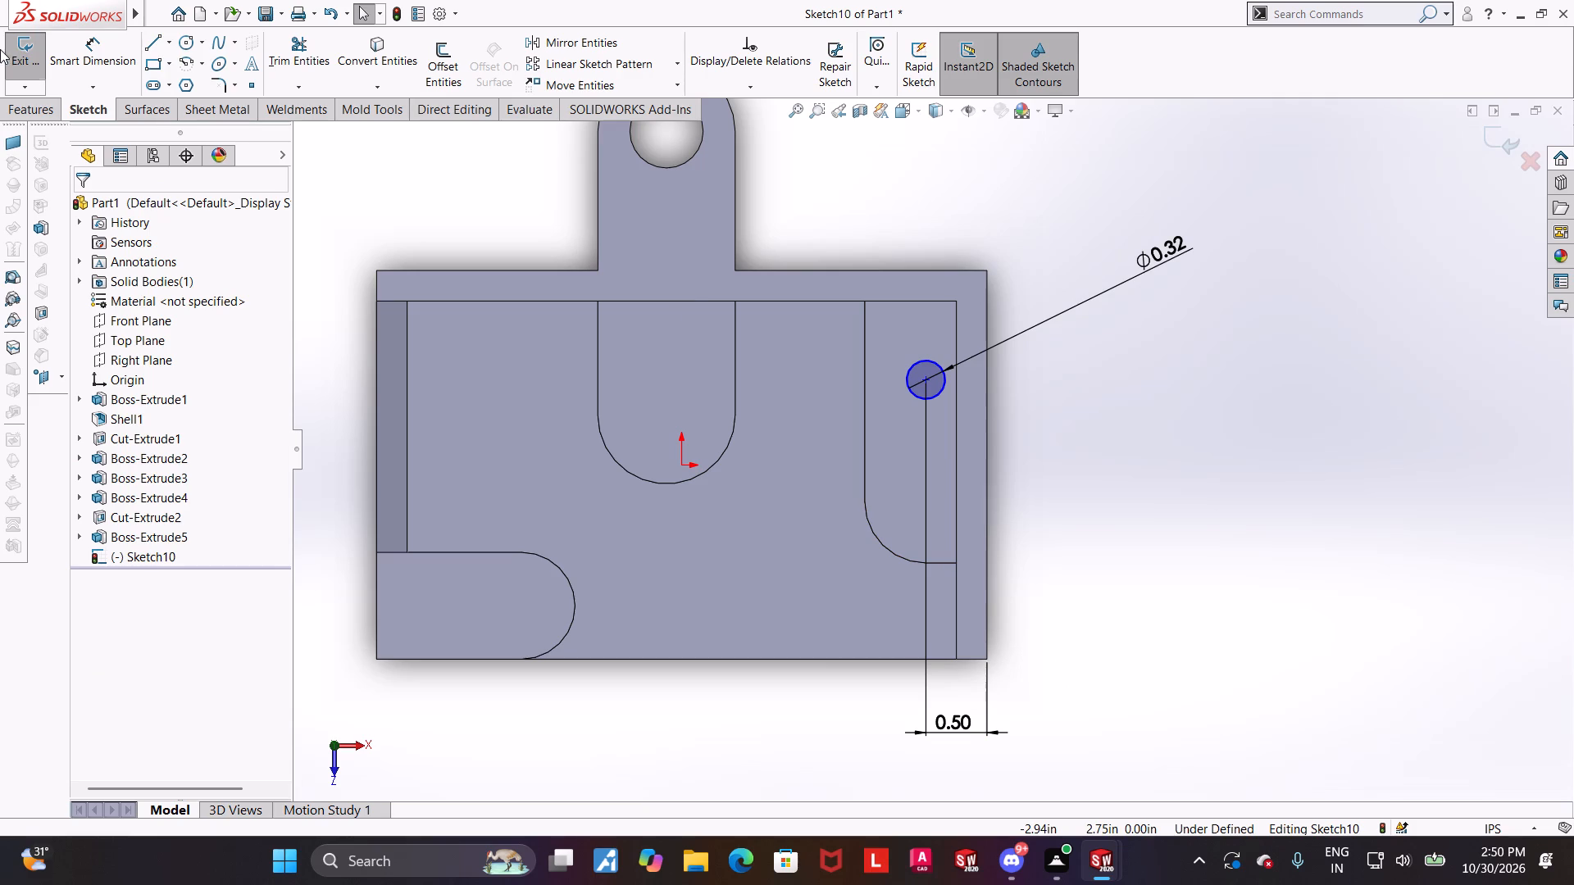
# Dimension the small circle's centre 2.125 in from the block's front edge.
pyautogui.click(130, 47)
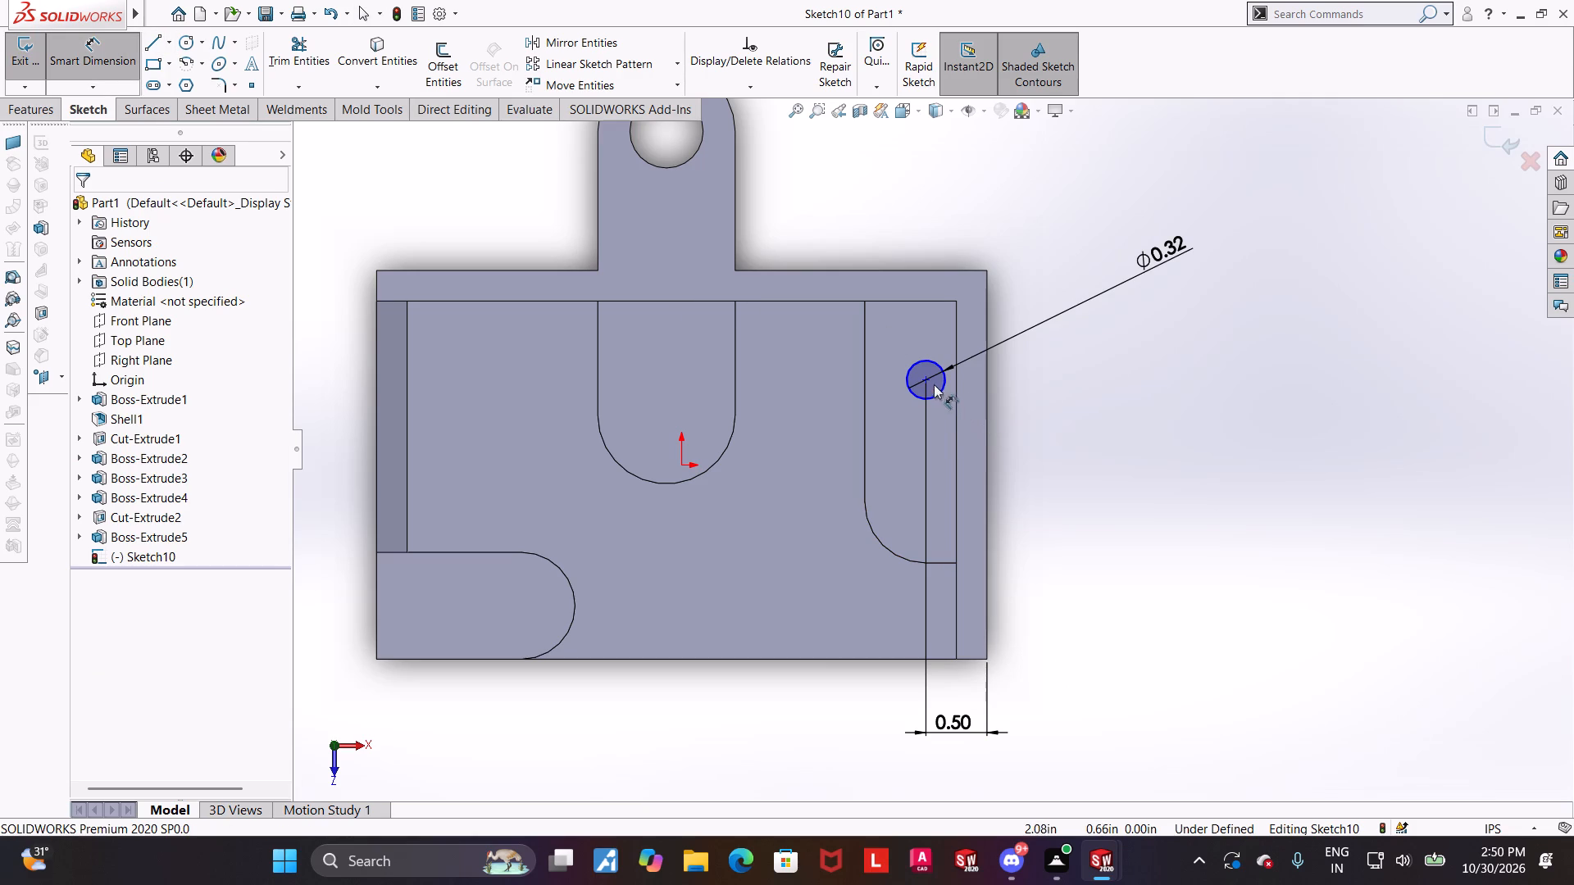
pyautogui.click(929, 383)
pyautogui.click(889, 658)
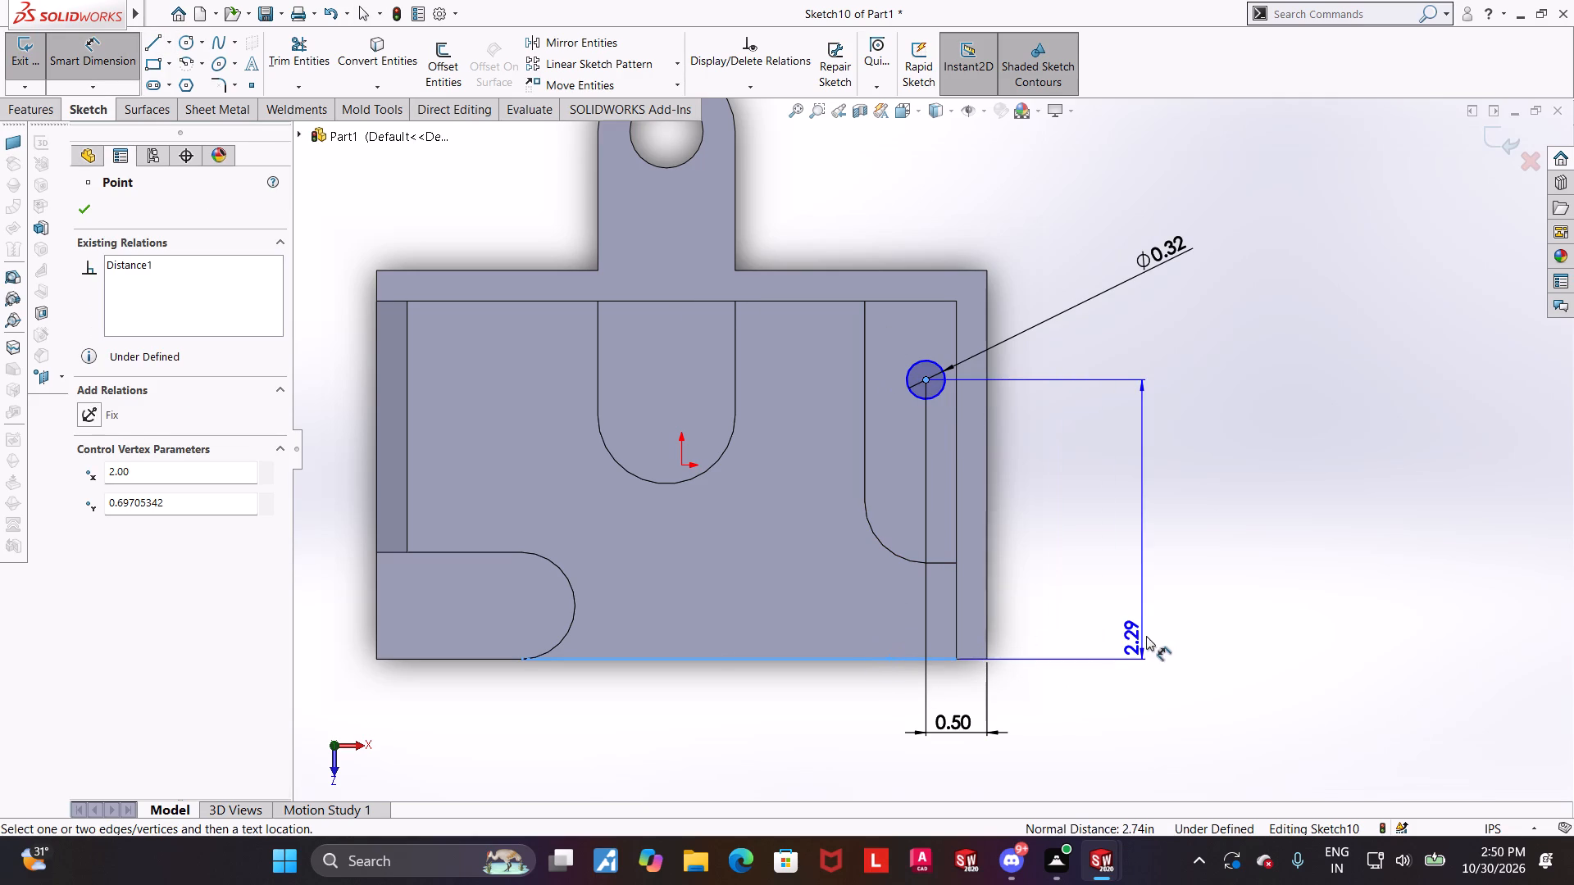
pyautogui.click(1146, 636)
pyautogui.write('2.125')
pyautogui.press('Return')
pyautogui.press('Escape')
pyautogui.click(1267, 598)
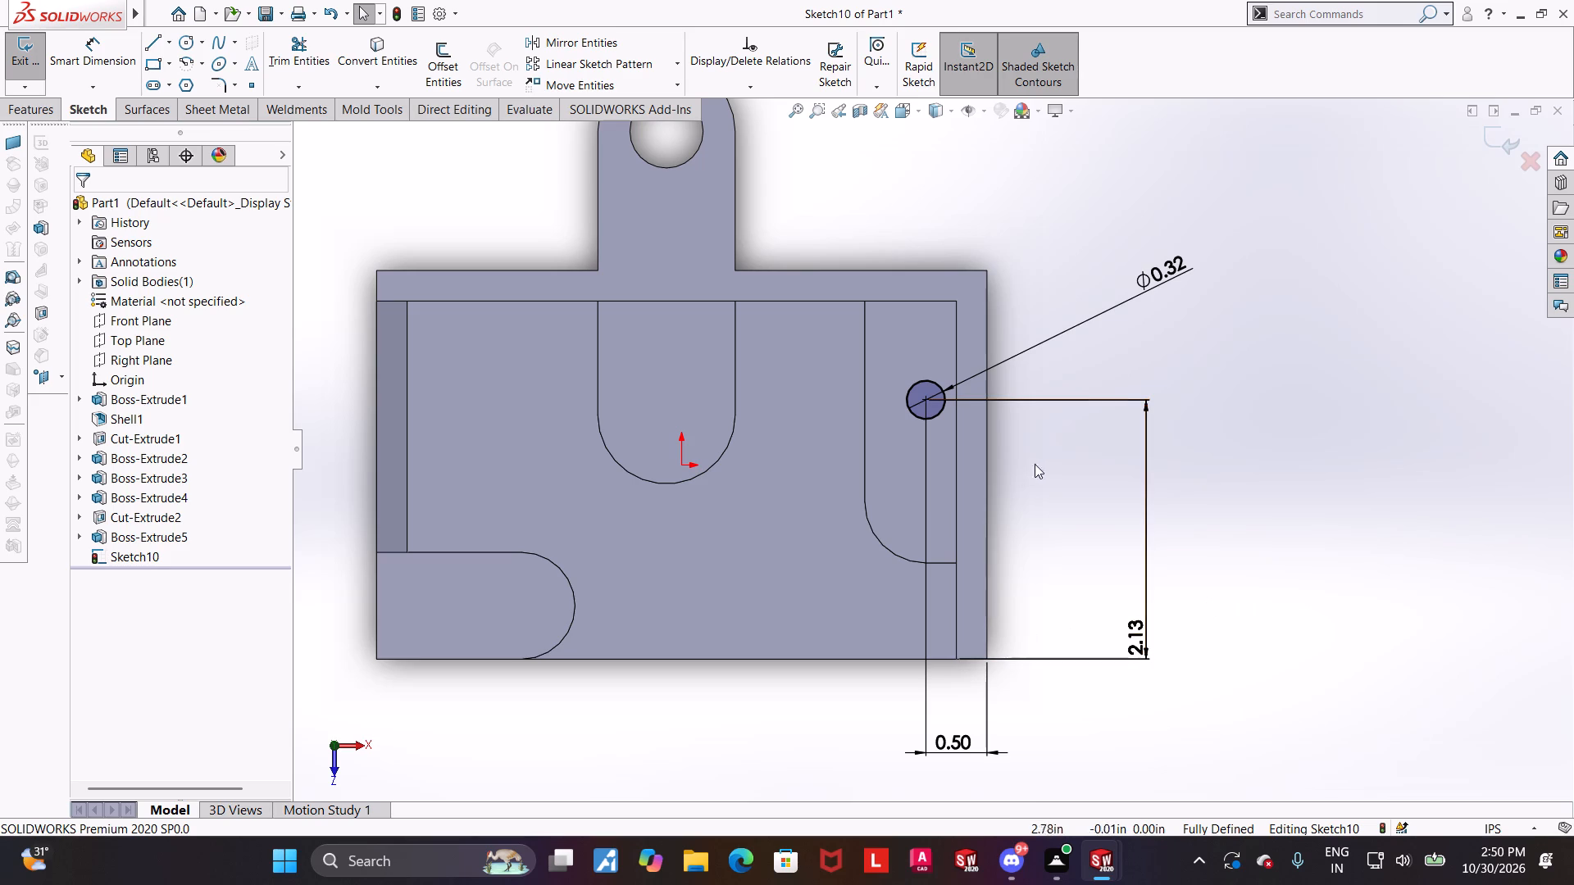
# Extrude-cut the 0.315 in circle Through All to make a hole in the side boss.
pyautogui.click(1486, 131)
pyautogui.scroll(1, 1176, 439)
pyautogui.moveTo(1148, 501); pyautogui.dragTo(1144, 439, button='middle')
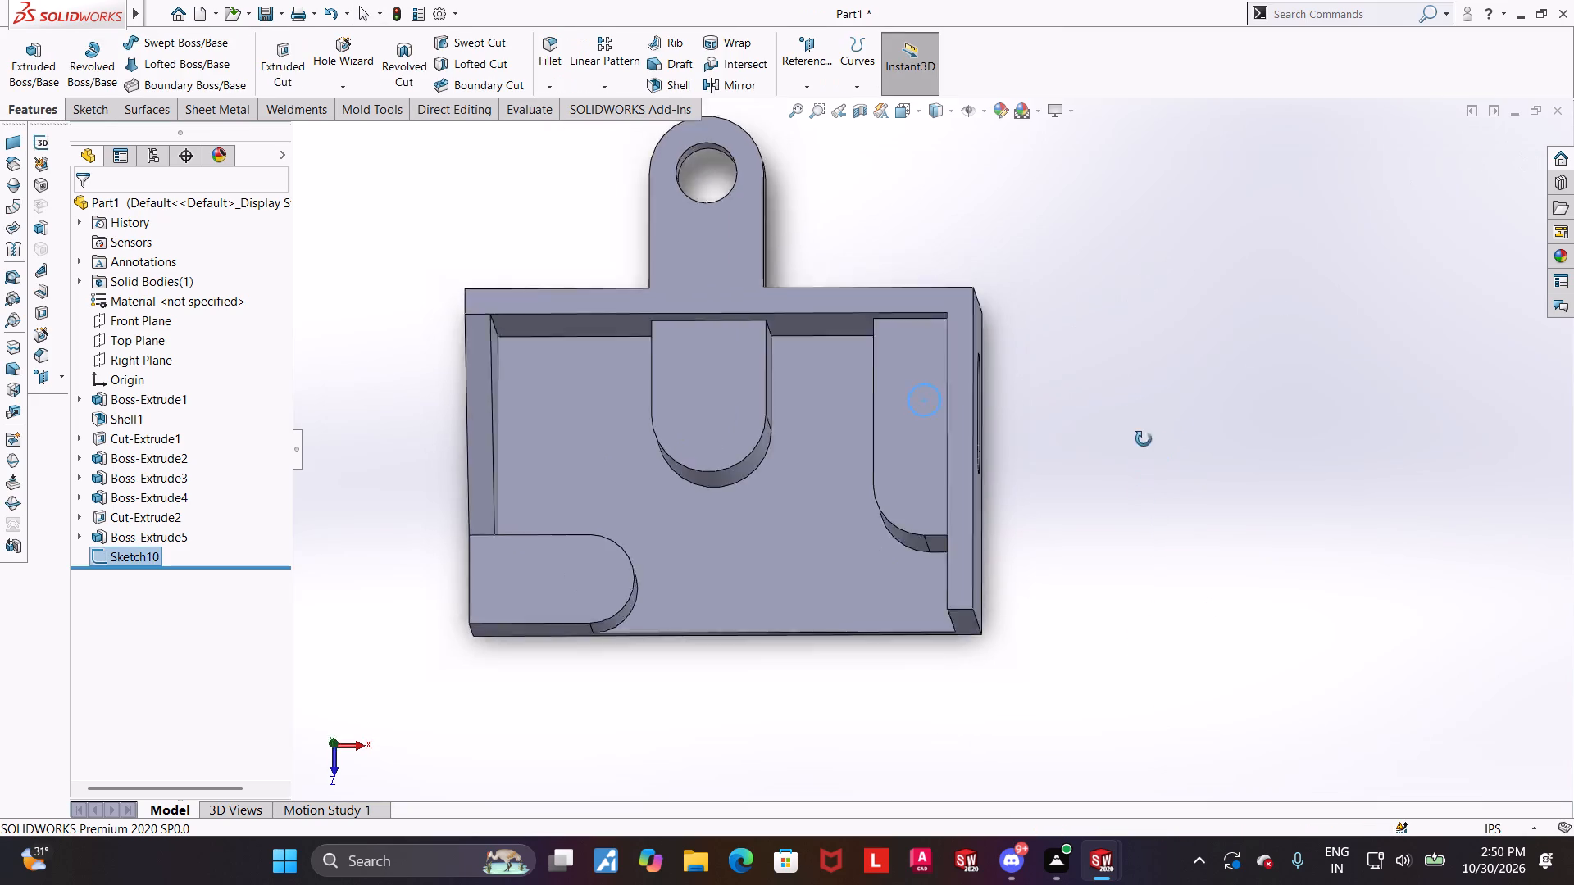
pyautogui.moveTo(1144, 439); pyautogui.dragTo(1148, 266, button='middle')
pyautogui.click(302, 49)
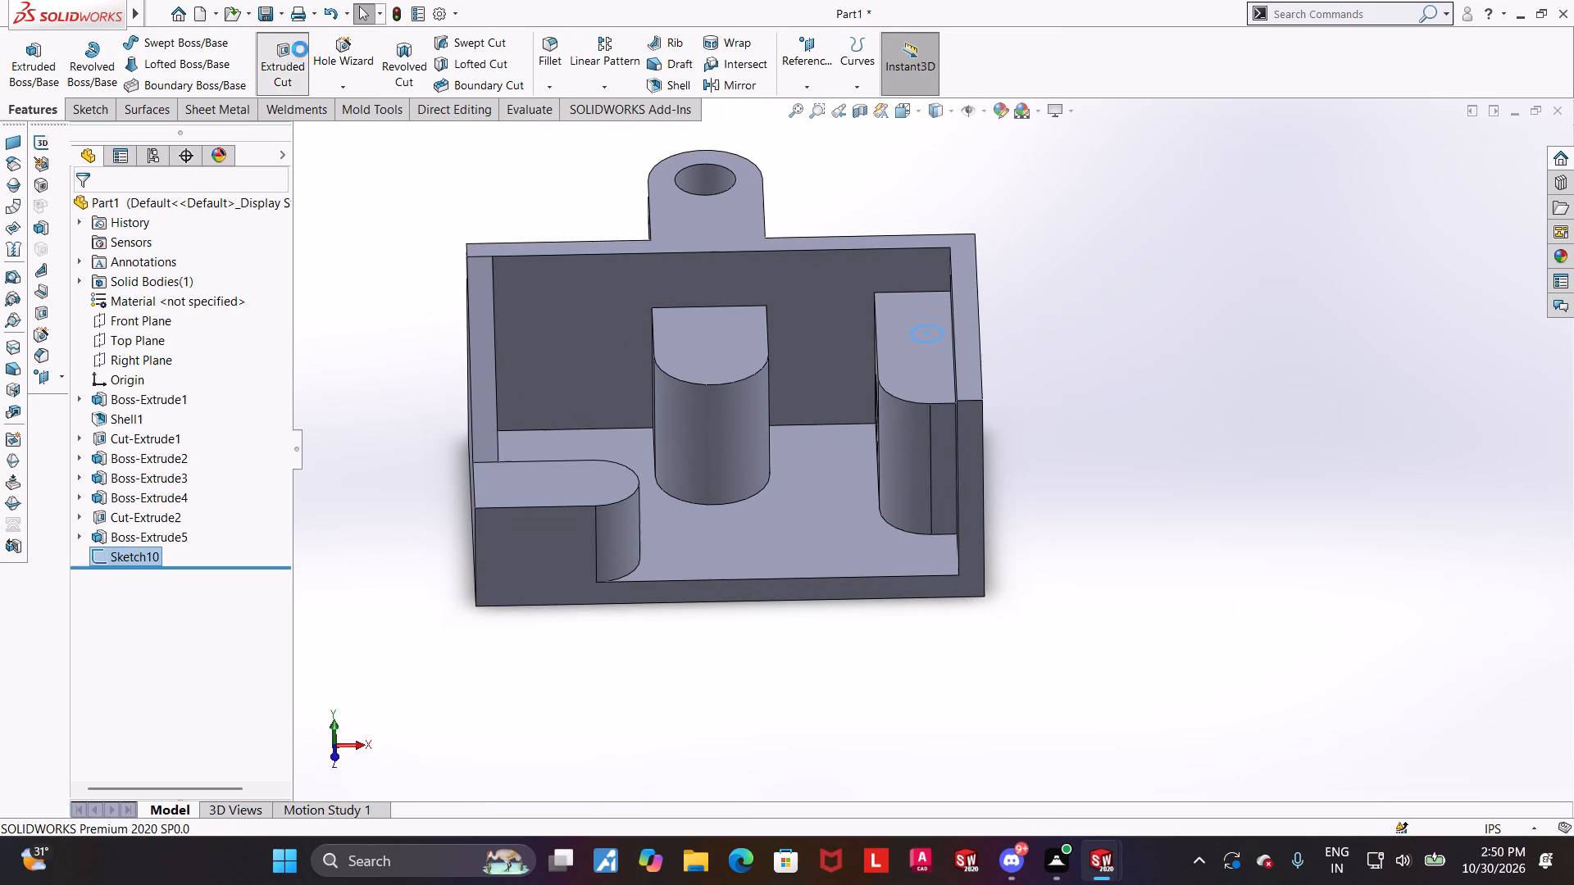
pyautogui.click(128, 317)
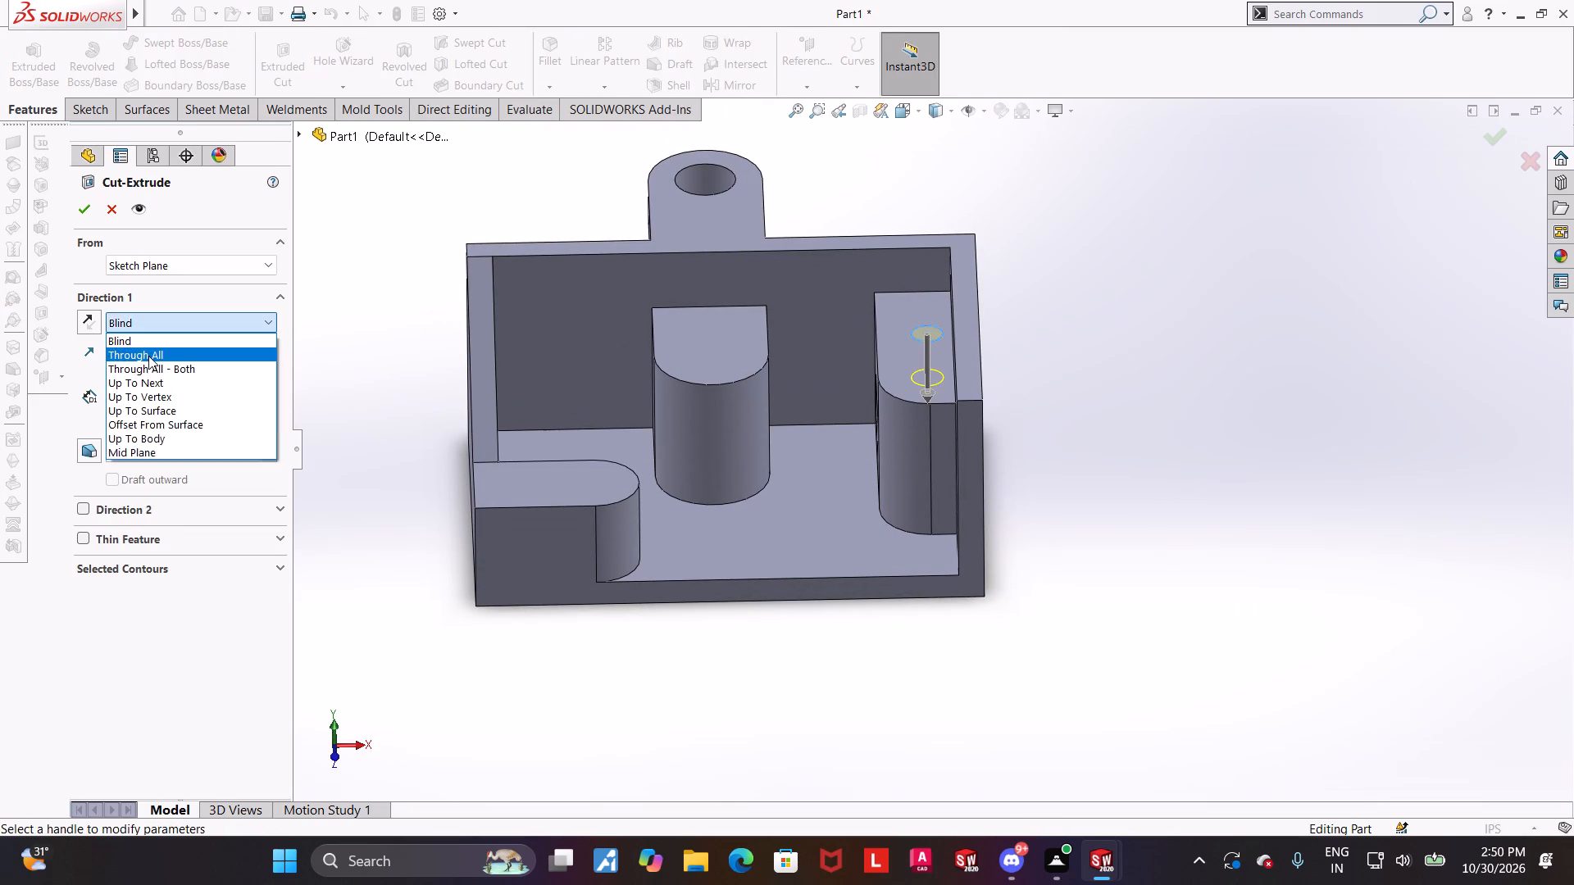
pyautogui.click(148, 356)
pyautogui.click(87, 212)
pyautogui.click(1298, 426)
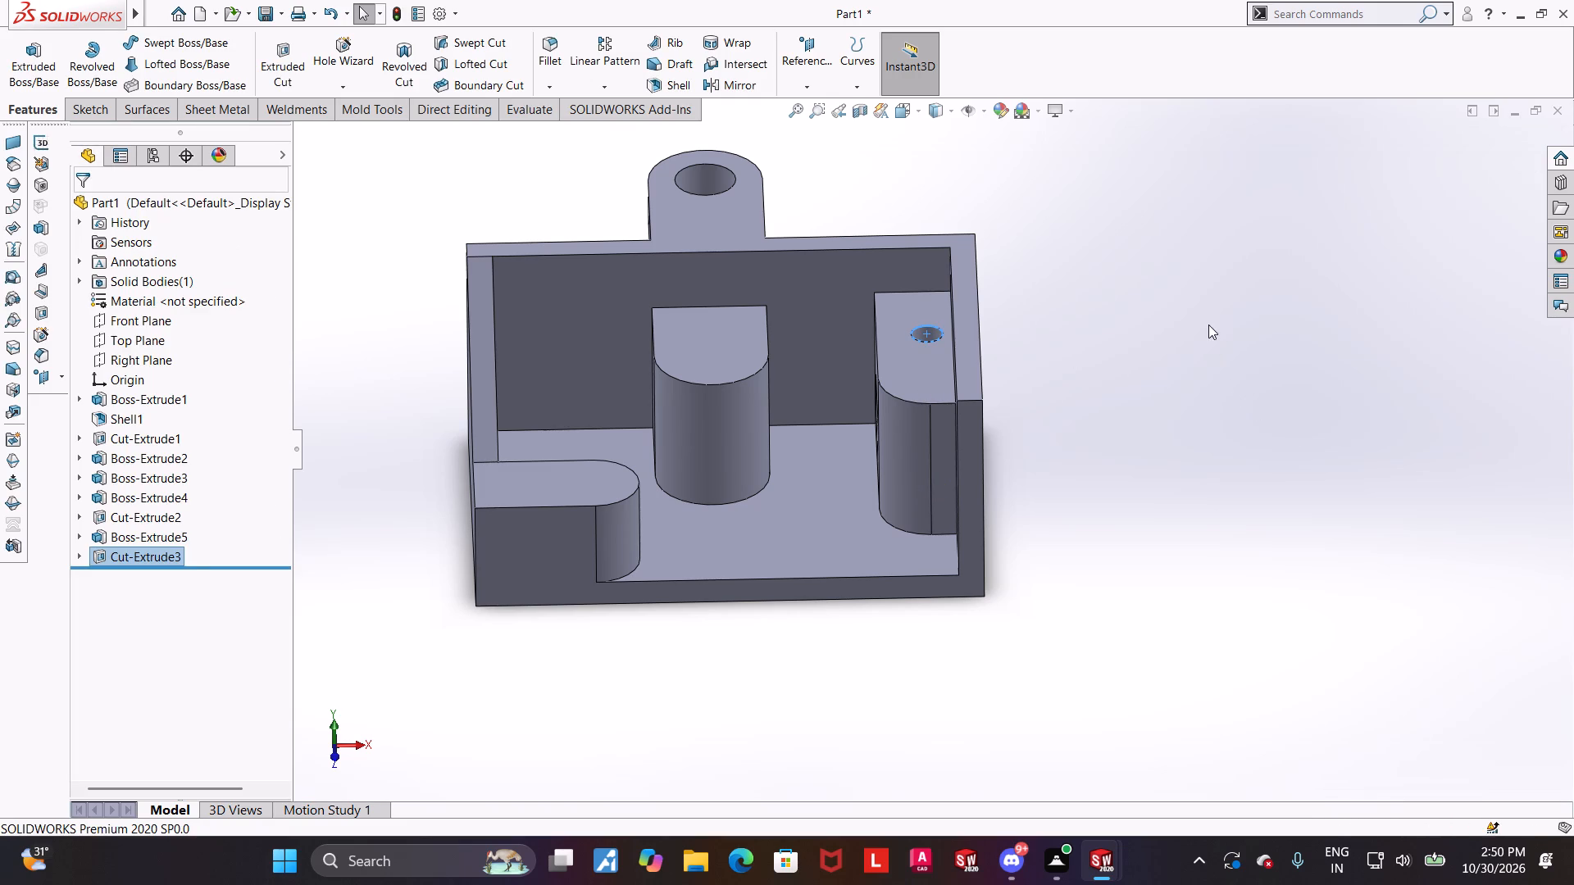
# Start a Hole Wizard legacy hole of the Counterbored type and set its diameter to 0.5 in.
pyautogui.moveTo(1208, 324); pyautogui.dragTo(1221, 365, button='middle')
pyautogui.click(359, 61)
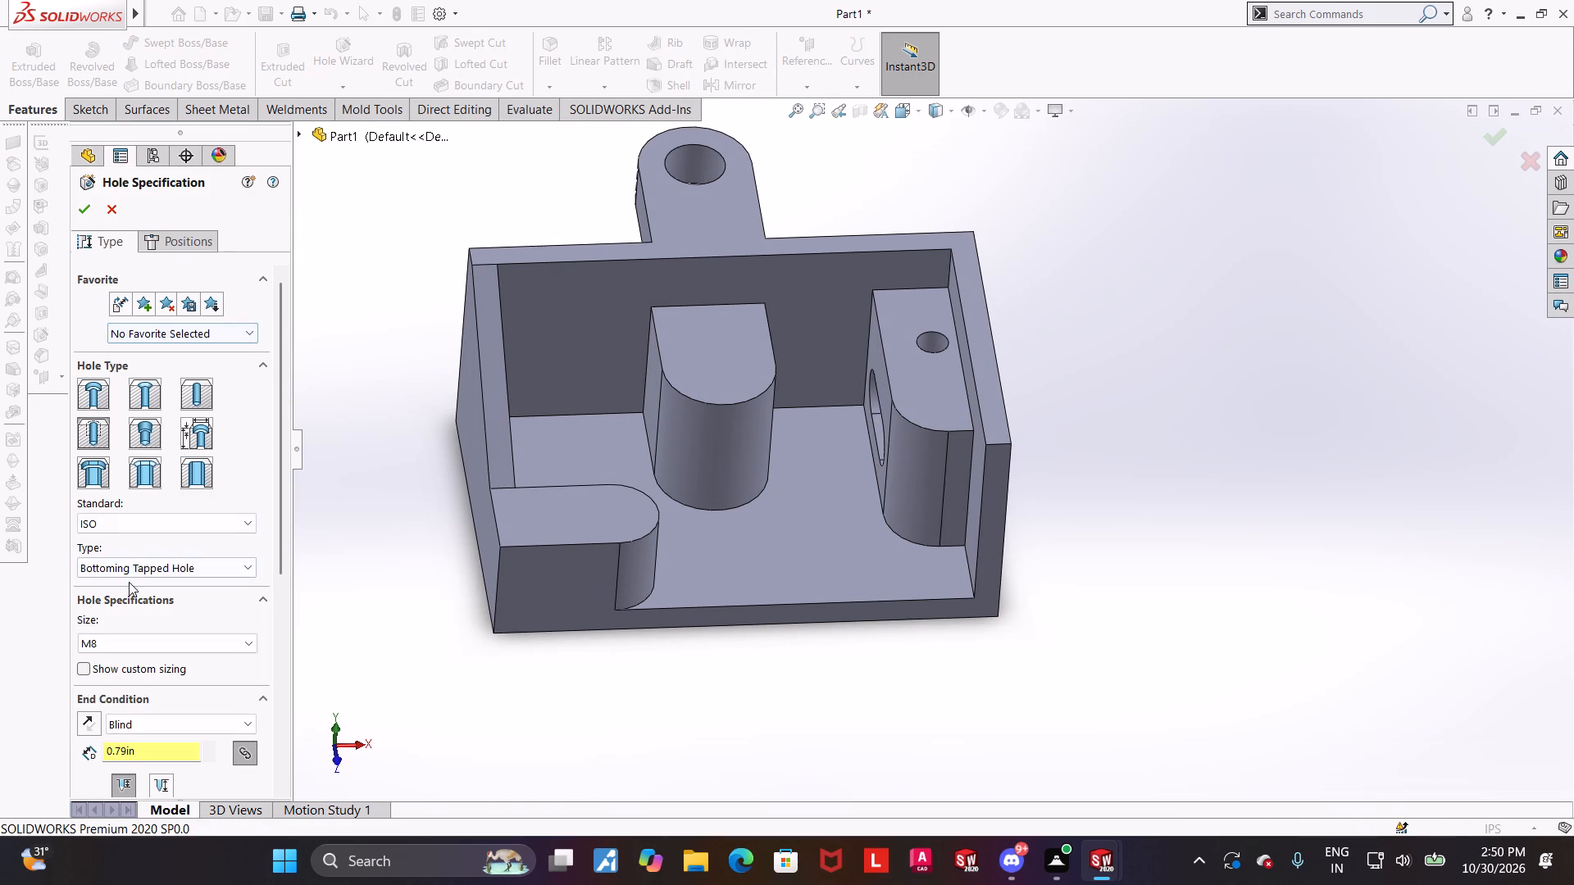
pyautogui.click(188, 443)
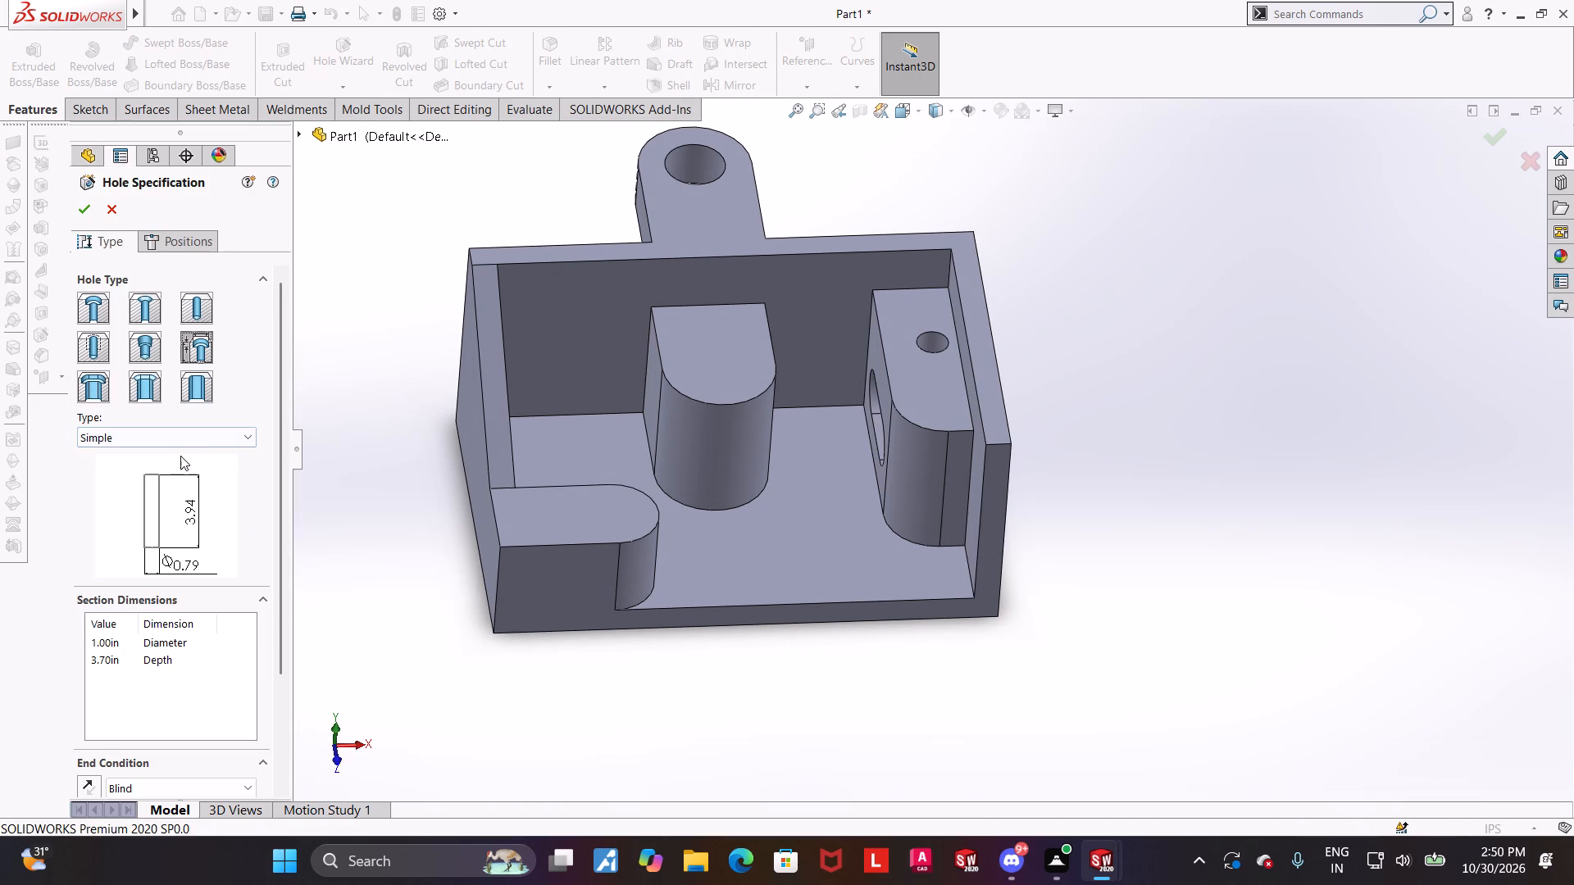
pyautogui.click(180, 446)
pyautogui.click(161, 548)
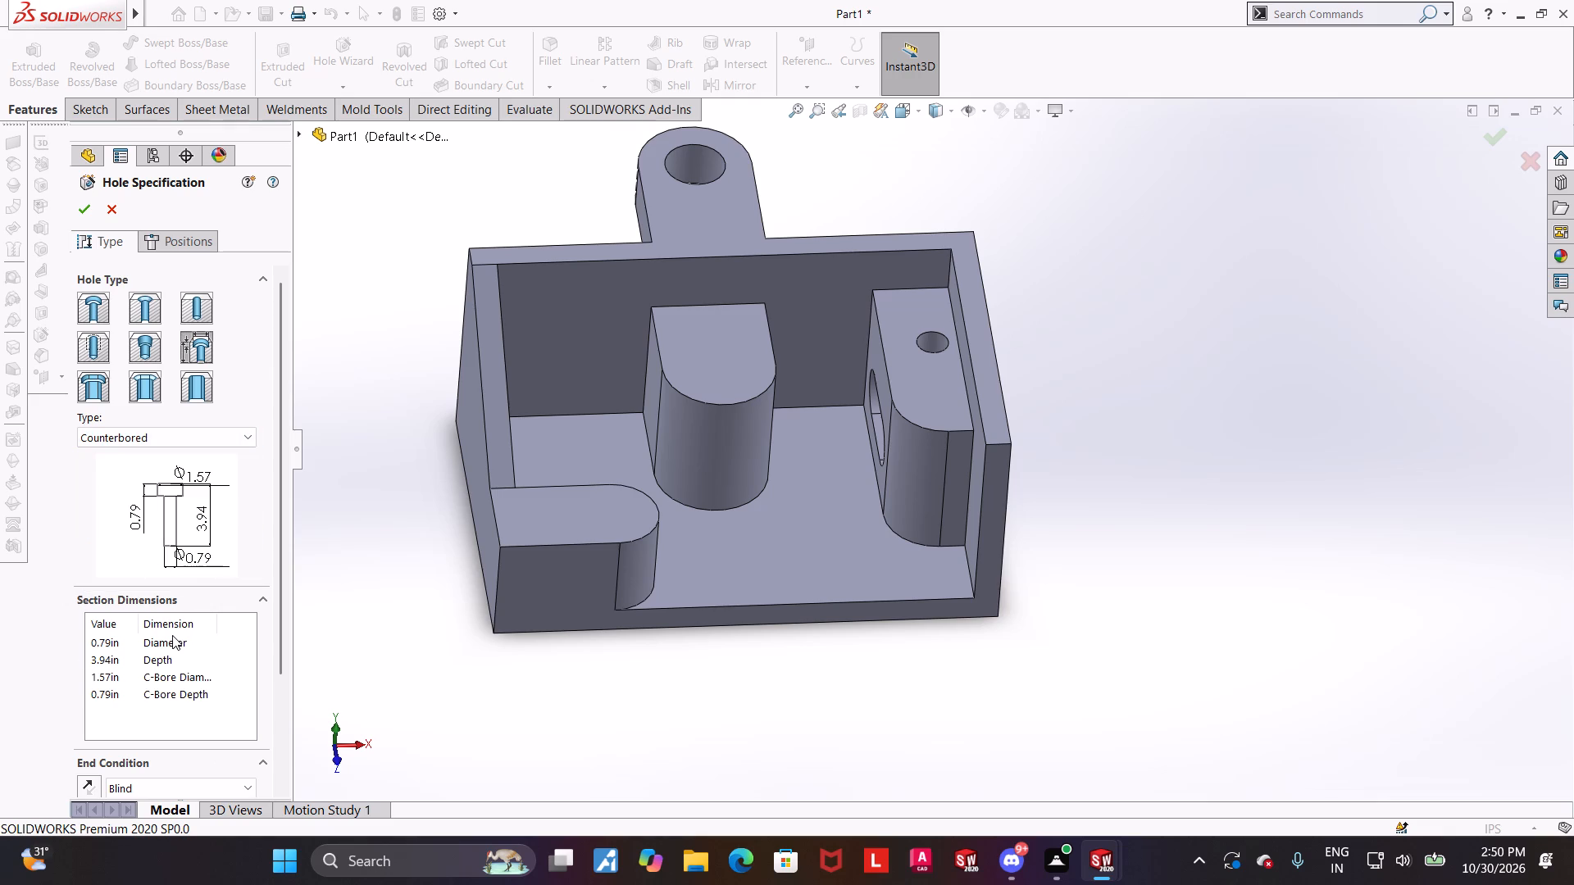
pyautogui.doubleClick(107, 647)
pyautogui.write('0.5')
pyautogui.press('Return')
pyautogui.click(489, 686)
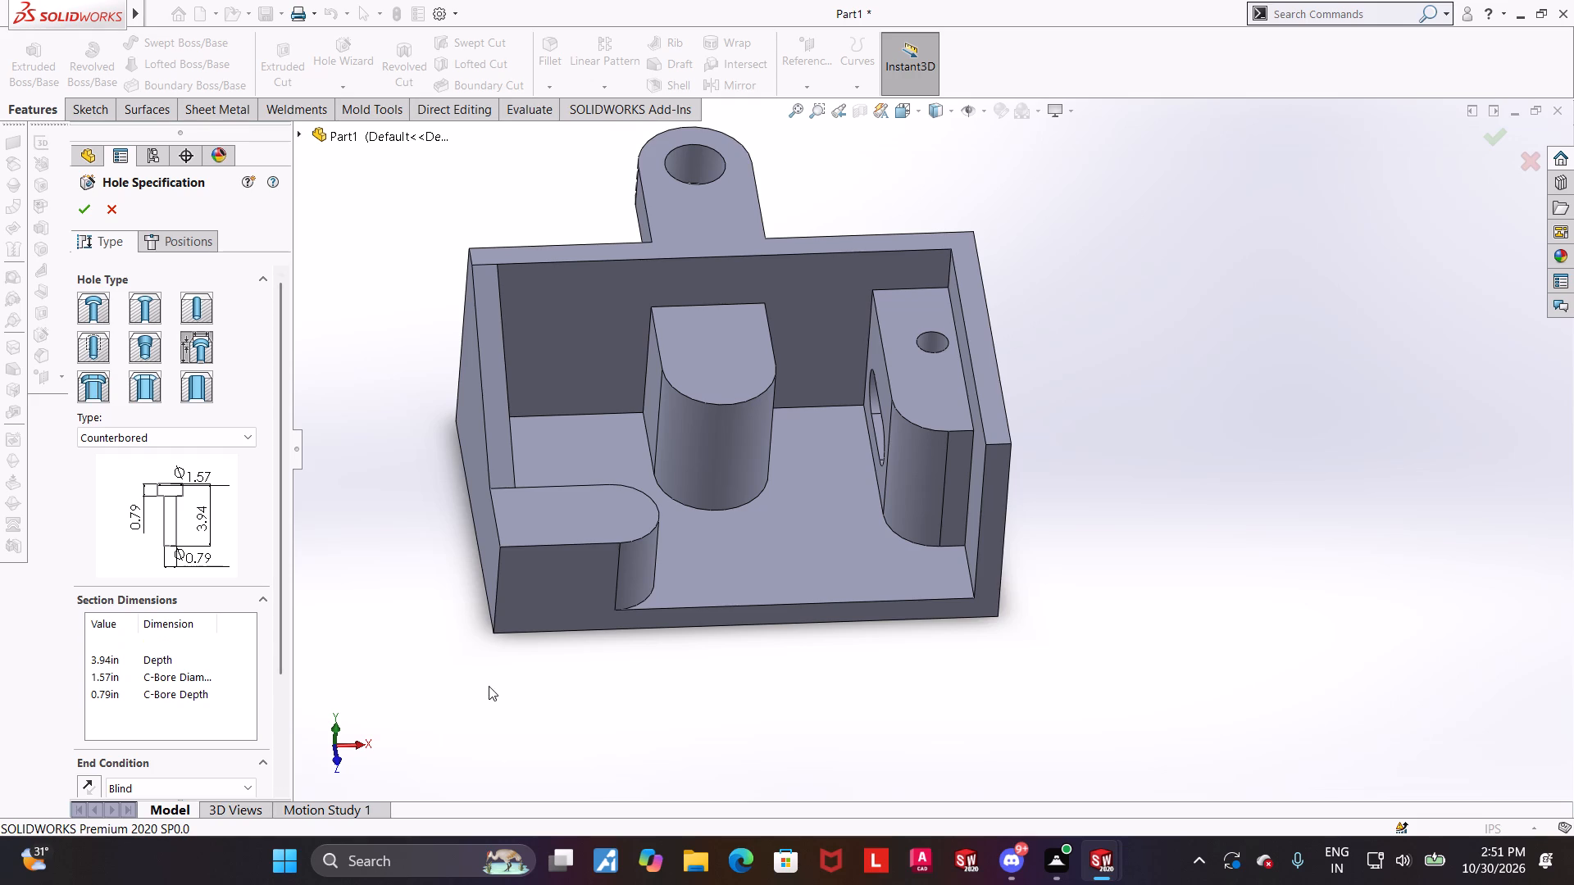
# Set the legacy hole's counterbore diameter to 0.875 in and counterbore depth to 0.125 in.
pyautogui.click(107, 676)
pyautogui.press('0')
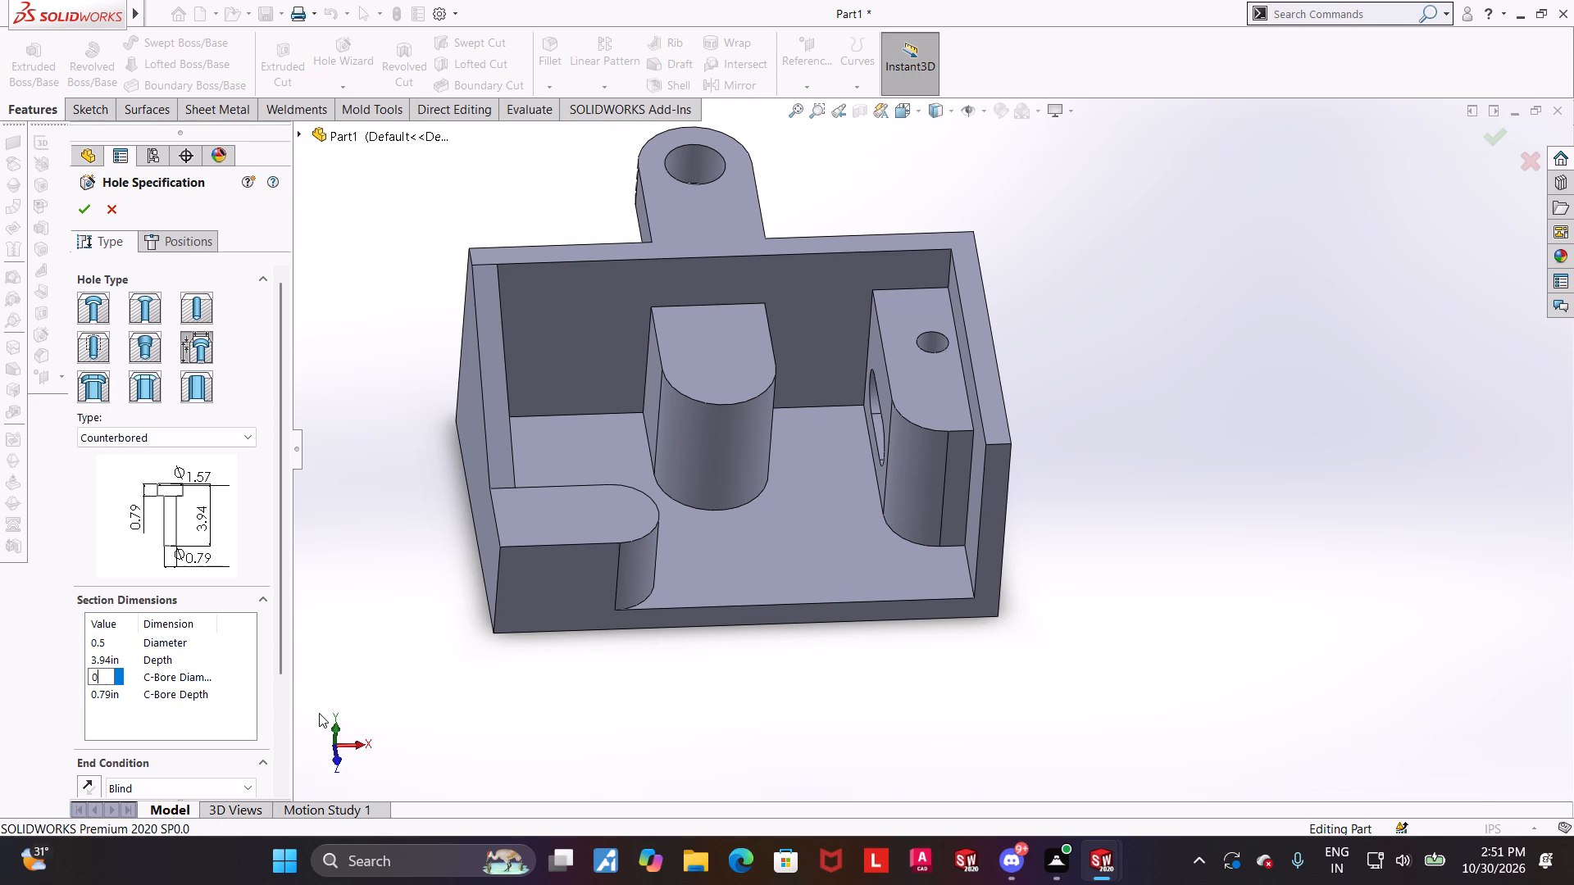
pyautogui.write('.875')
pyautogui.press('Return')
pyautogui.click(372, 675)
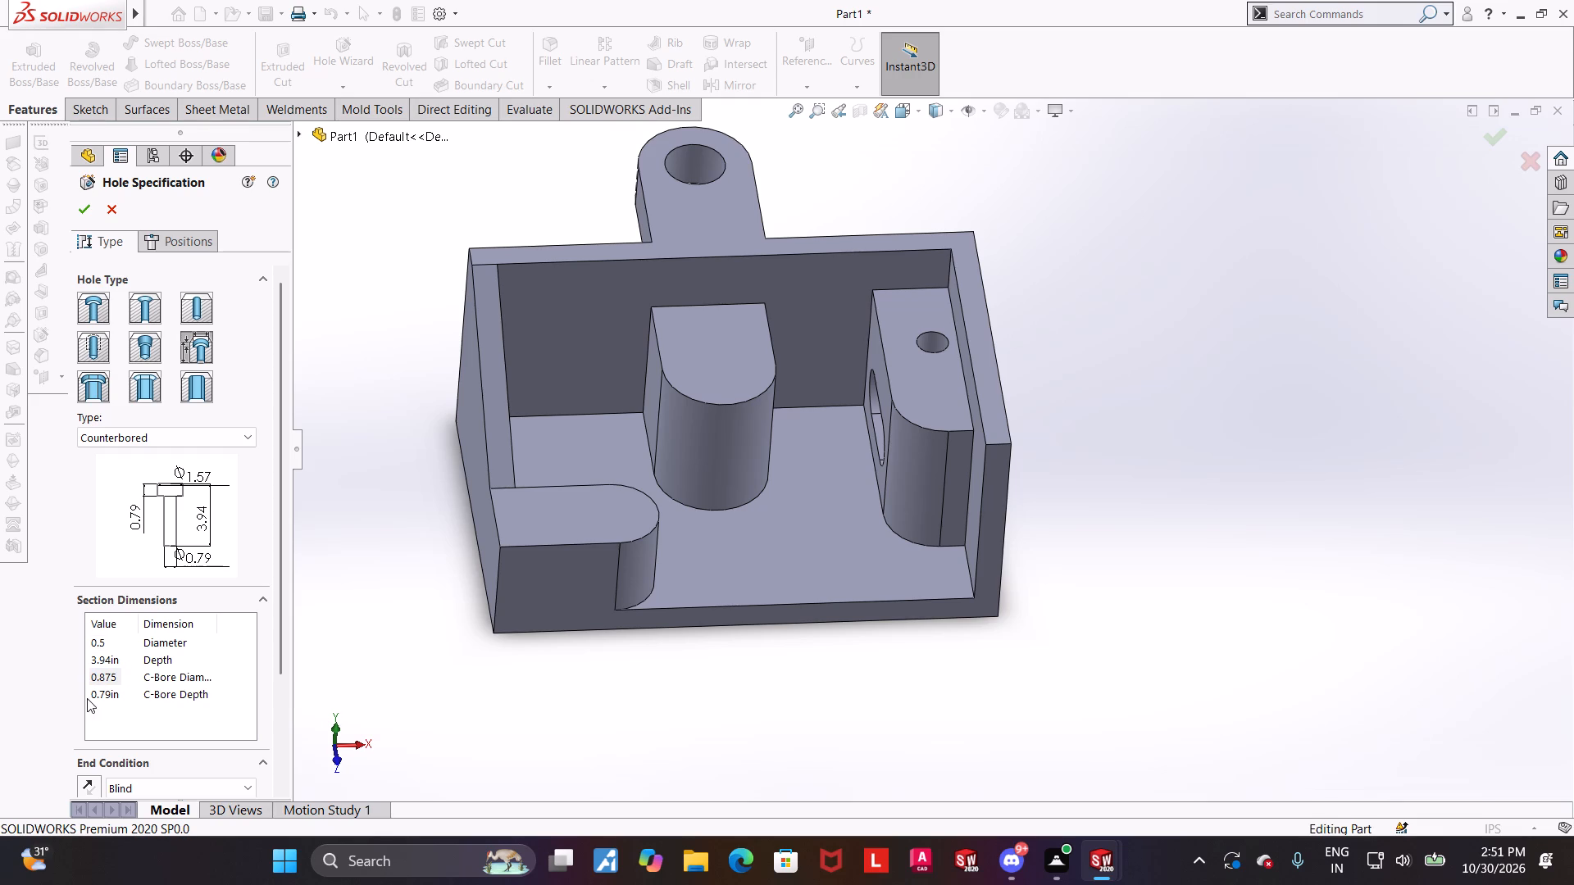
pyautogui.doubleClick(95, 694)
pyautogui.write('0.125')
pyautogui.press('Return')
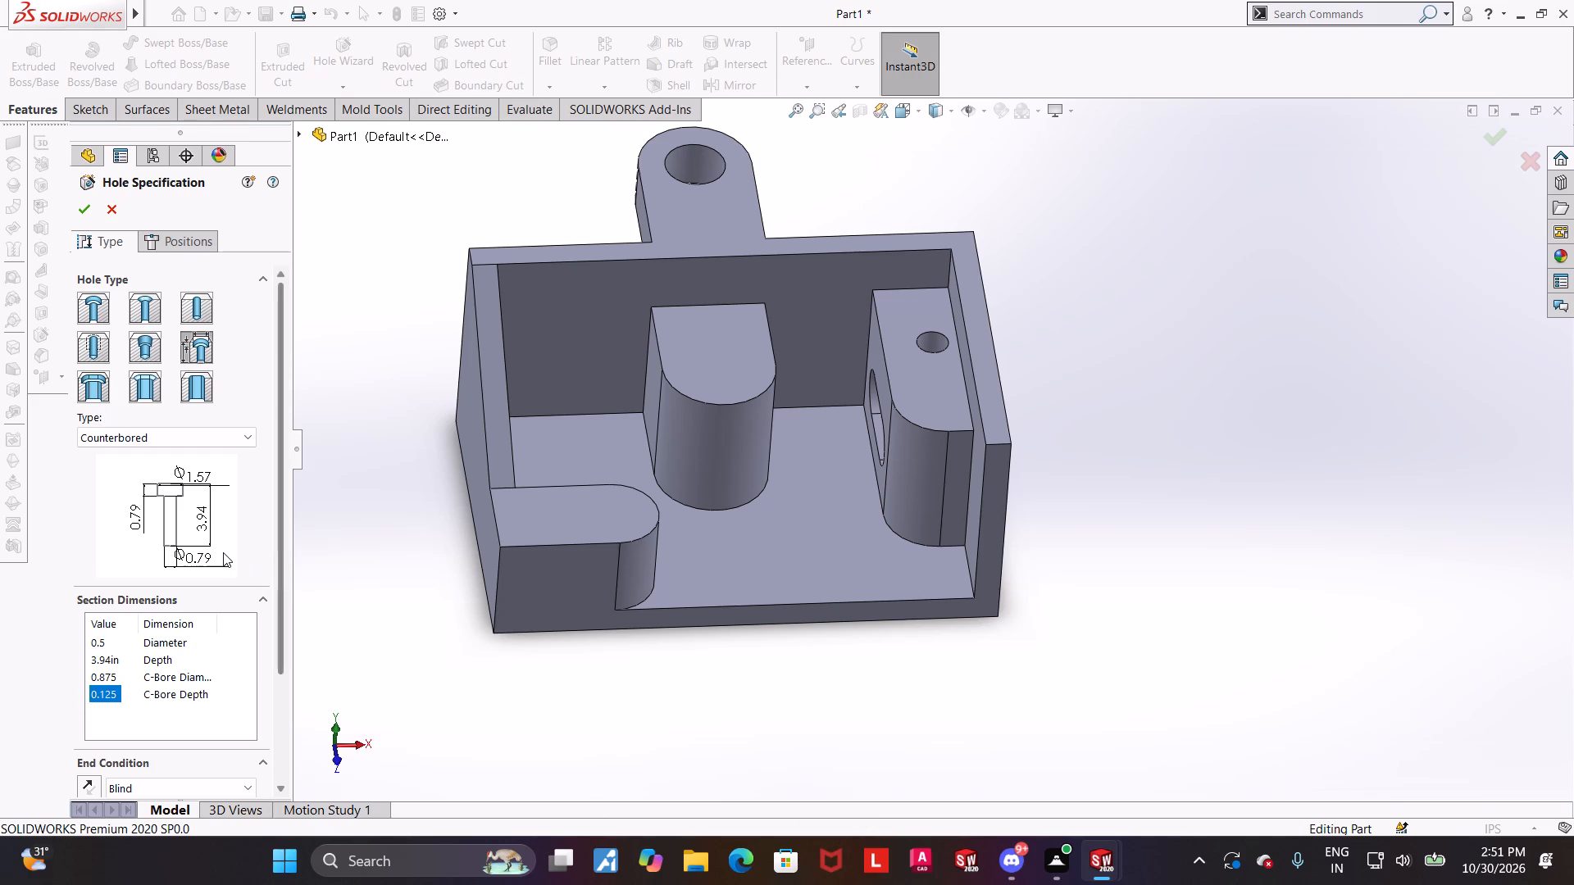
# Set the counterbored hole's end condition to Through All.
pyautogui.moveTo(284, 370); pyautogui.dragTo(278, 471)
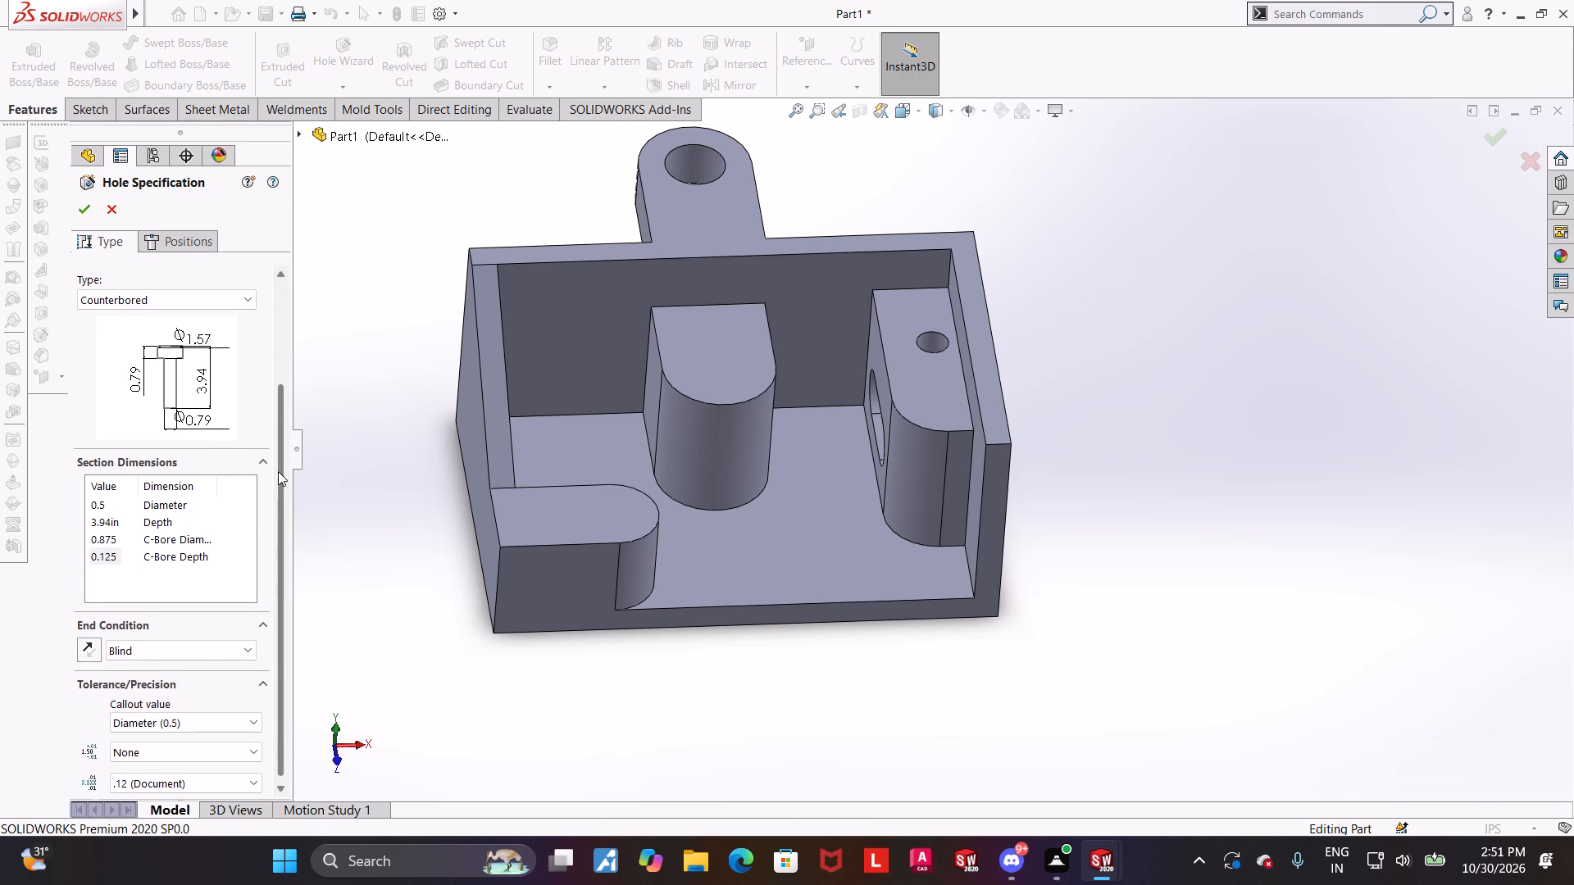
pyautogui.moveTo(278, 471); pyautogui.dragTo(278, 473)
pyautogui.click(130, 642)
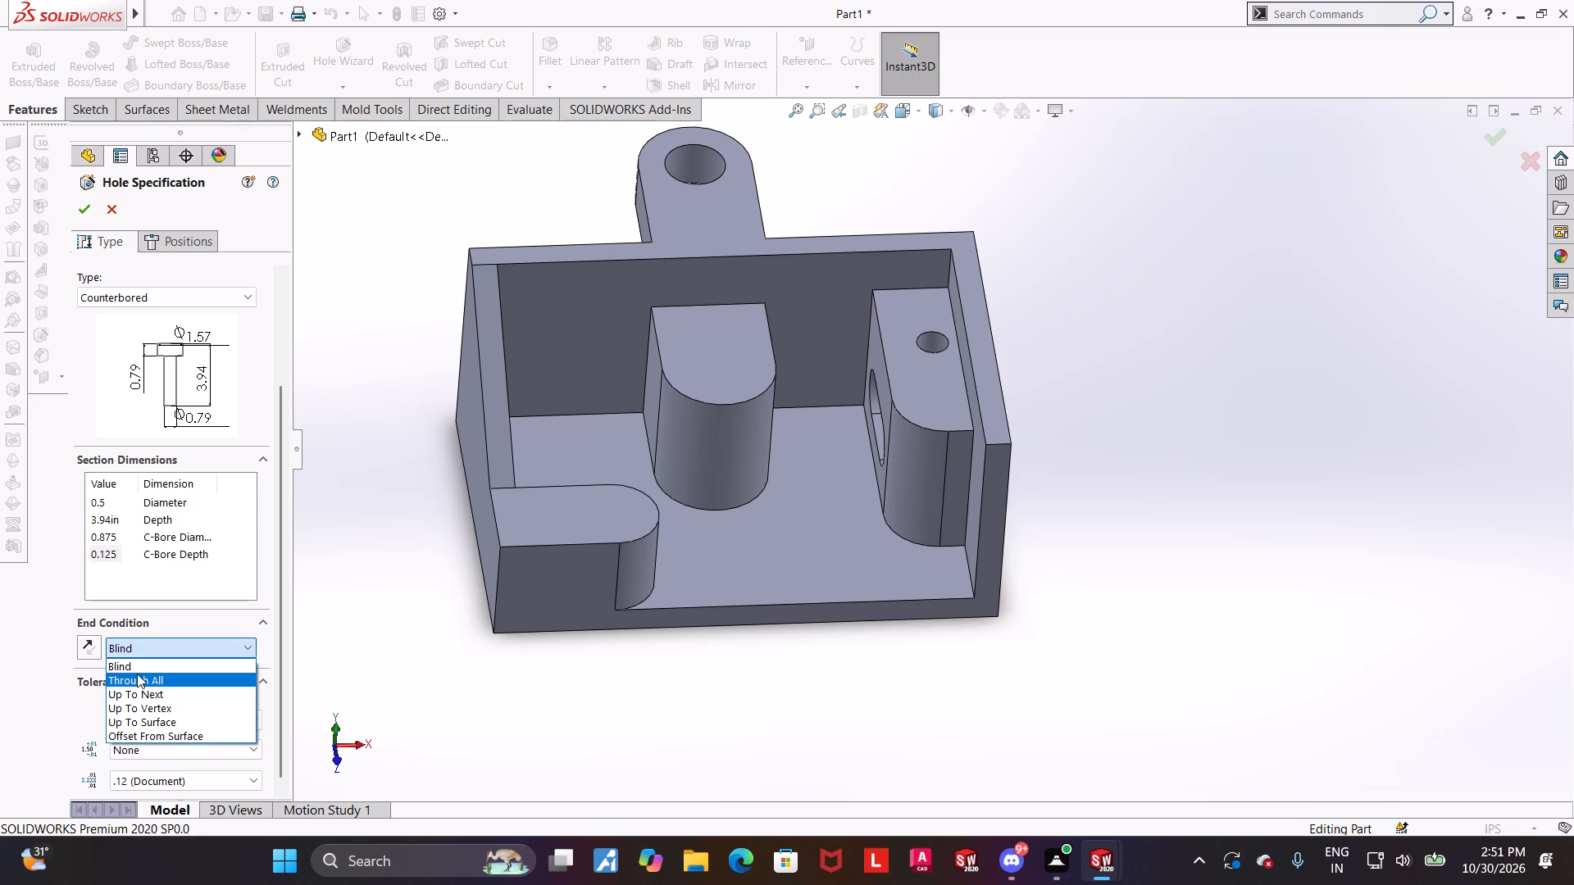
pyautogui.click(137, 674)
# Choose the top face of the front corner boss as the placement face for the counterbored hole.
pyautogui.click(163, 240)
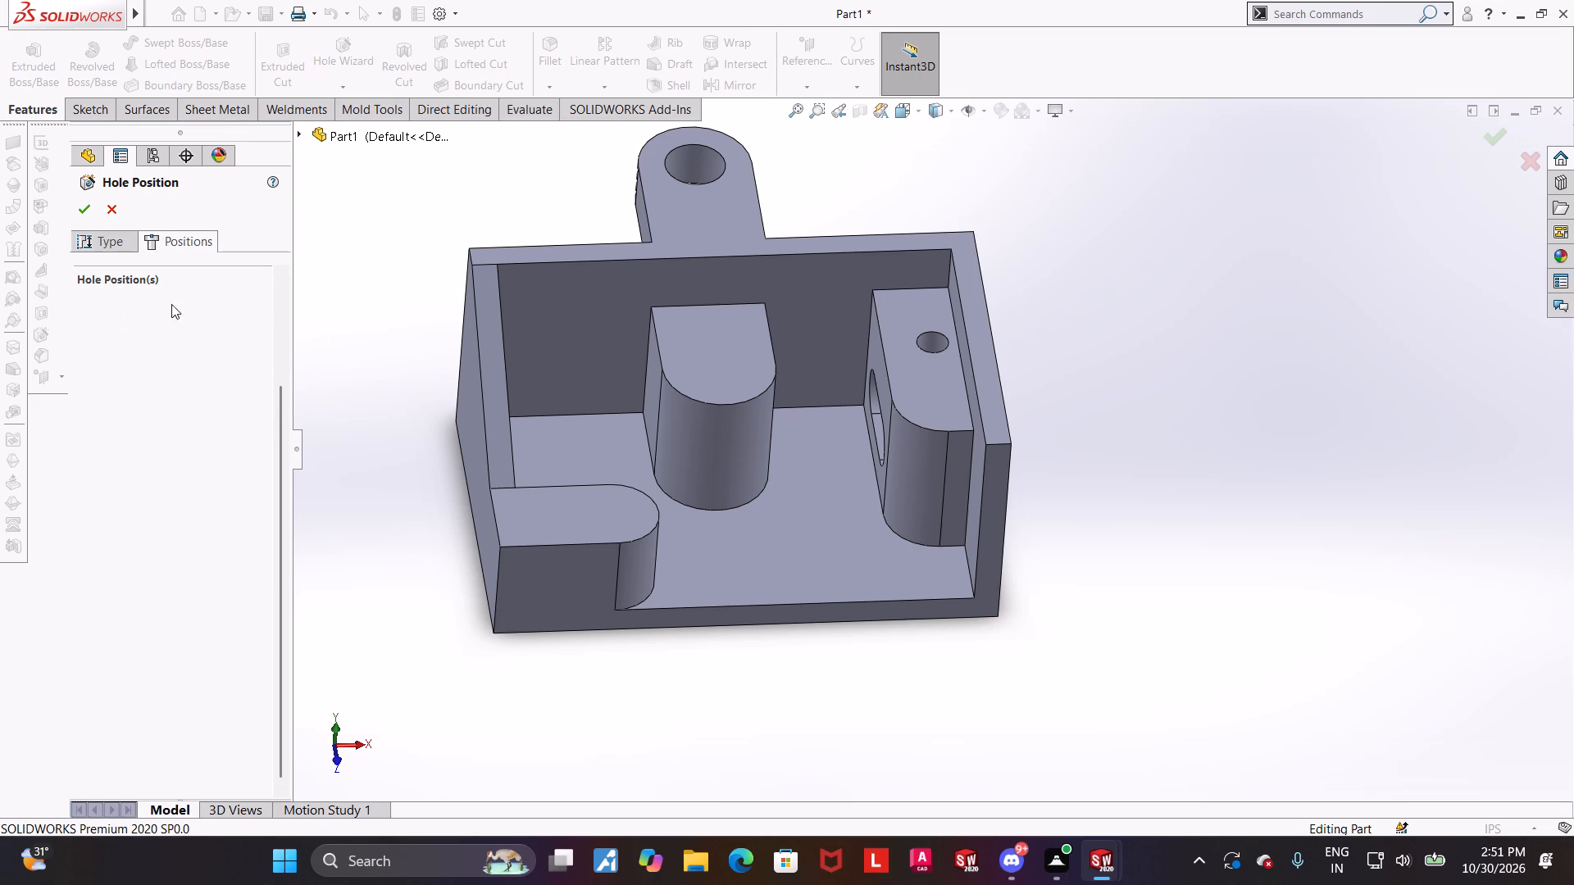
pyautogui.click(628, 513)
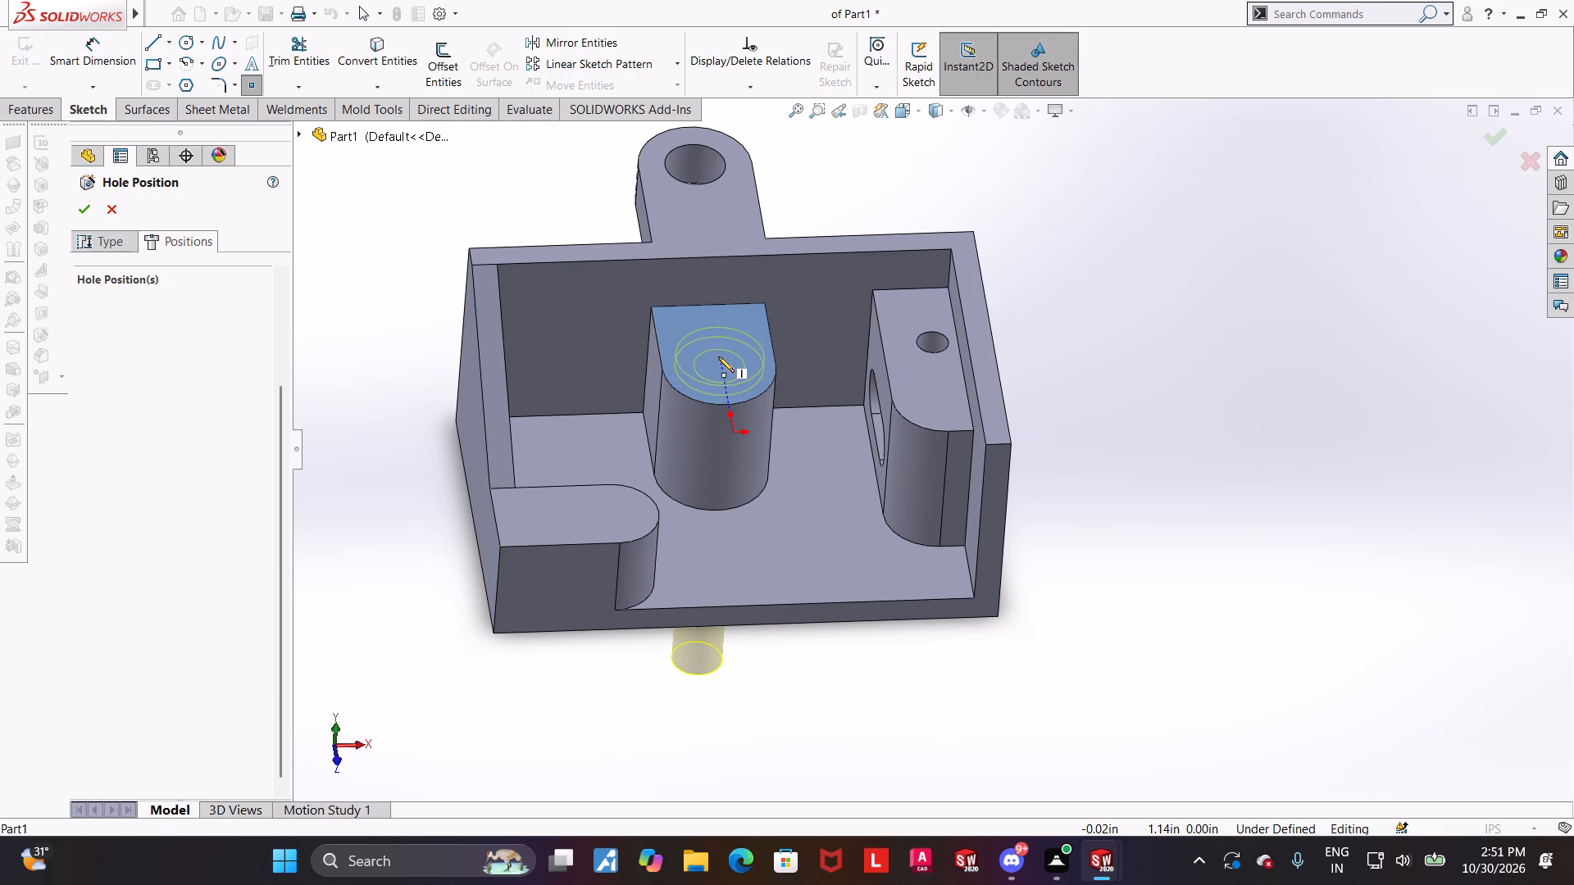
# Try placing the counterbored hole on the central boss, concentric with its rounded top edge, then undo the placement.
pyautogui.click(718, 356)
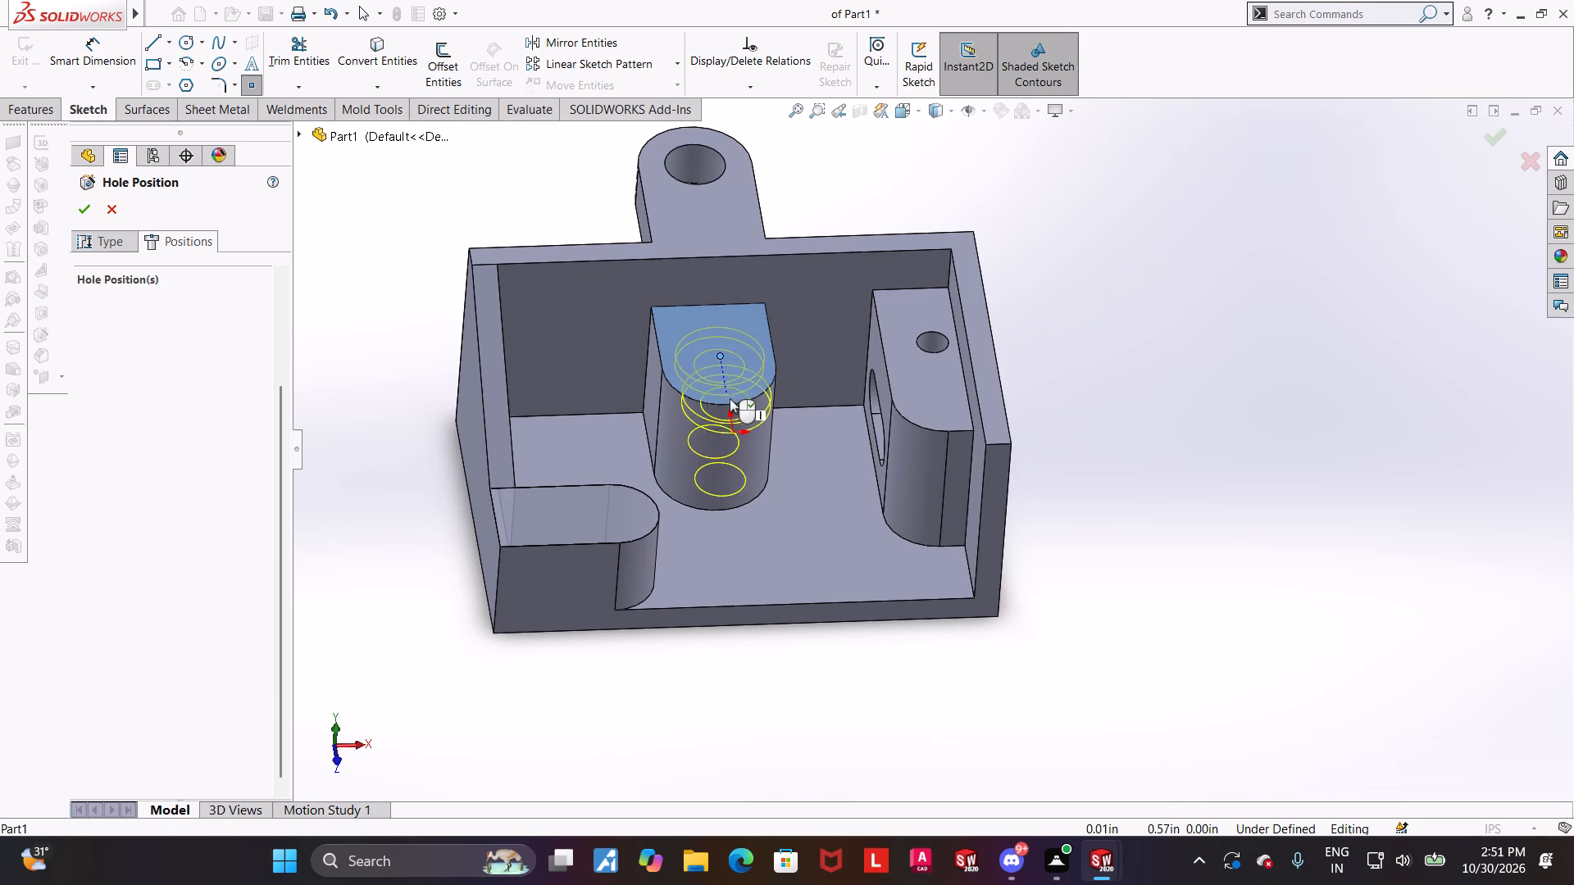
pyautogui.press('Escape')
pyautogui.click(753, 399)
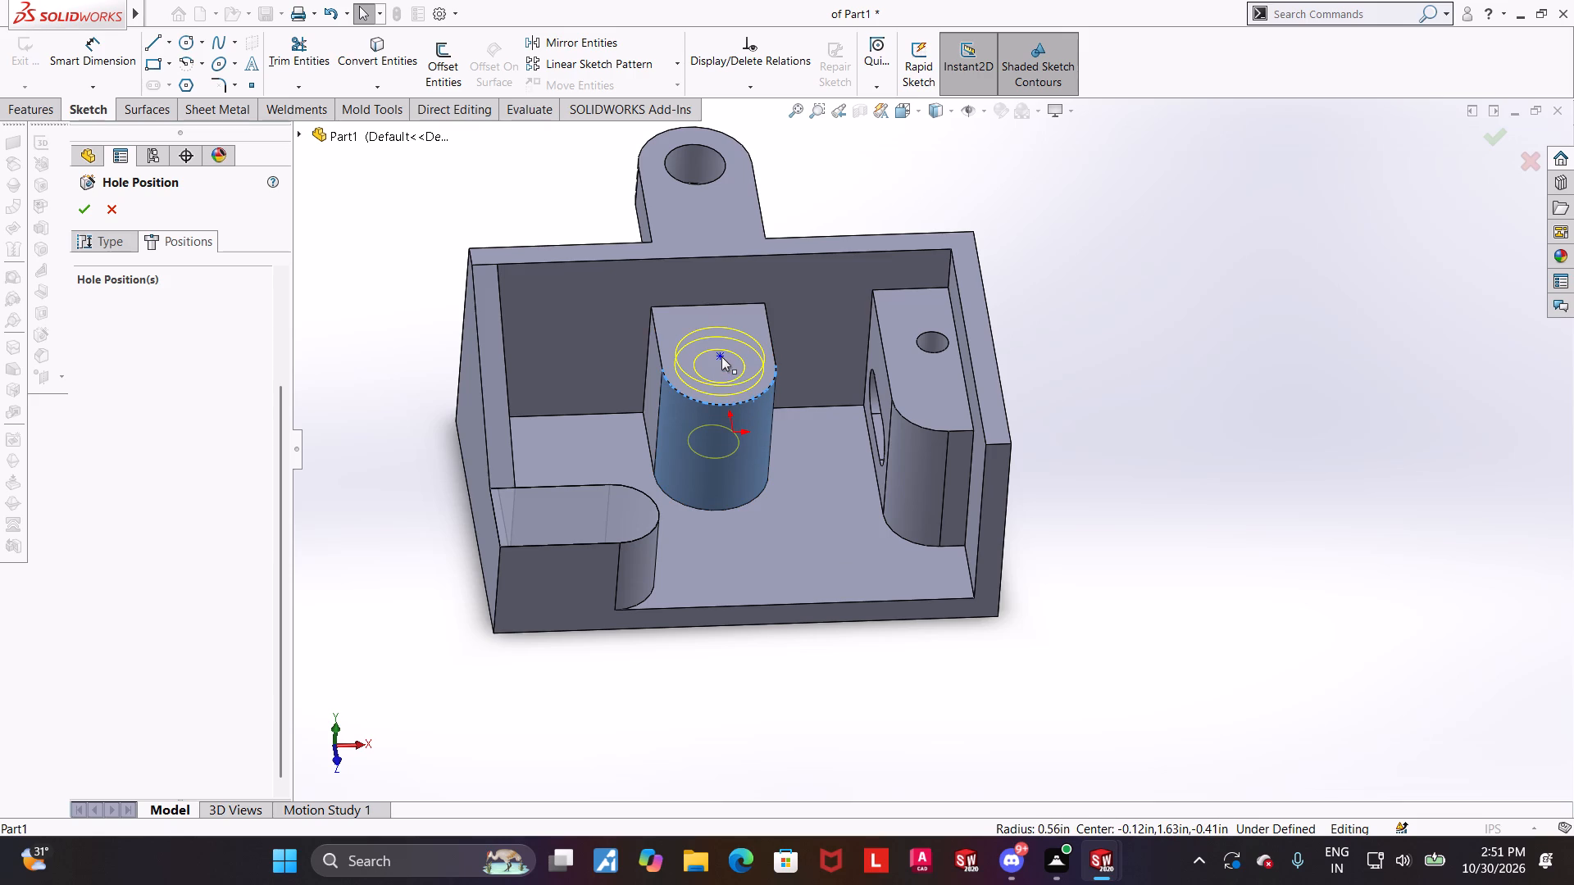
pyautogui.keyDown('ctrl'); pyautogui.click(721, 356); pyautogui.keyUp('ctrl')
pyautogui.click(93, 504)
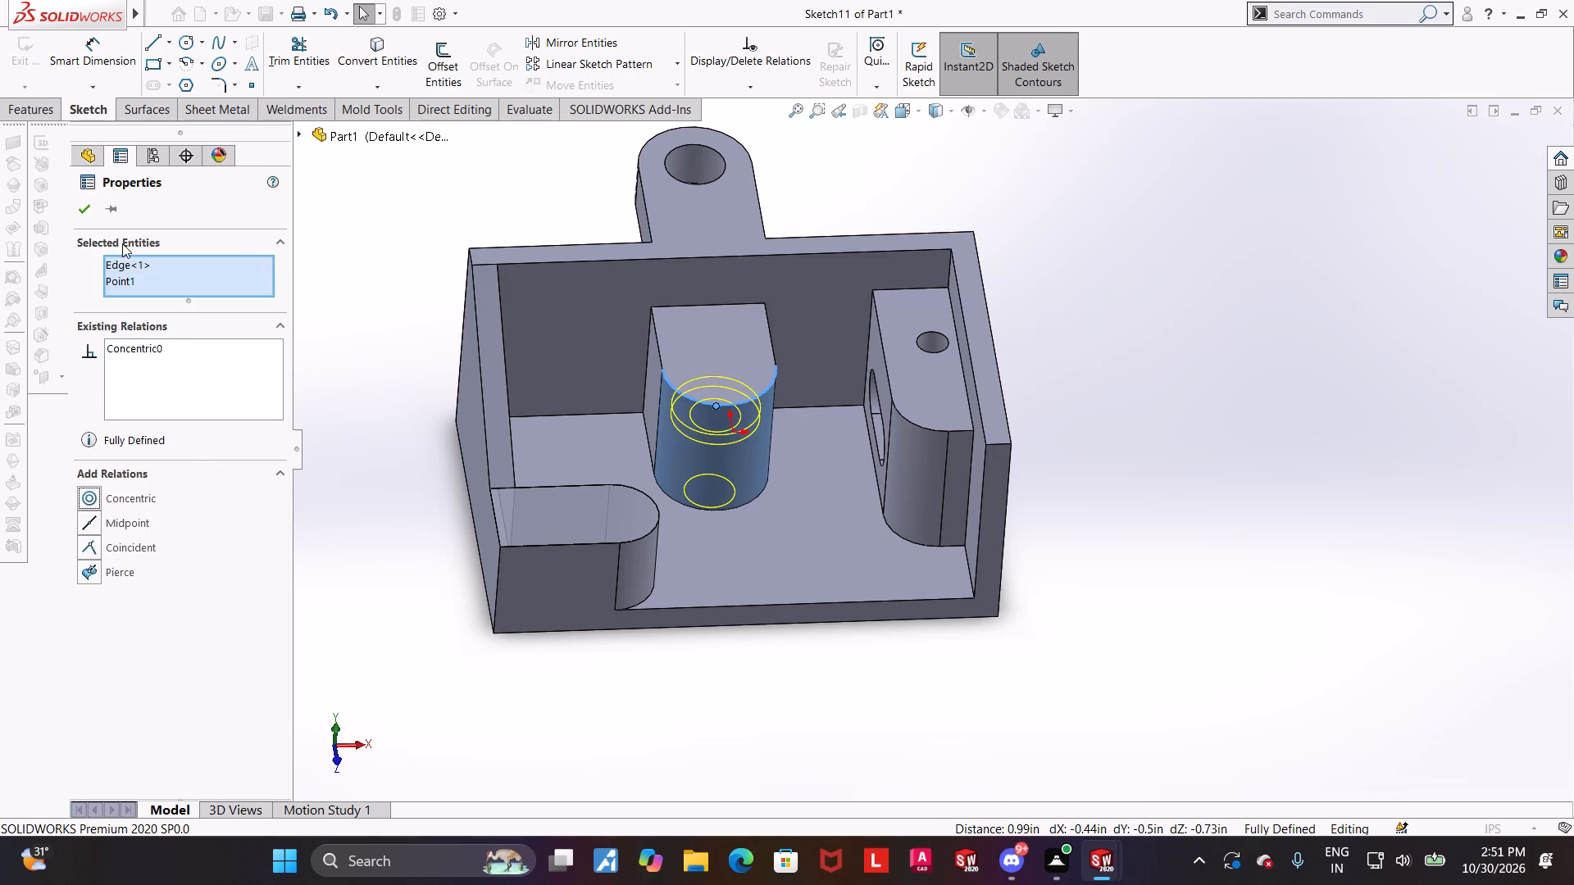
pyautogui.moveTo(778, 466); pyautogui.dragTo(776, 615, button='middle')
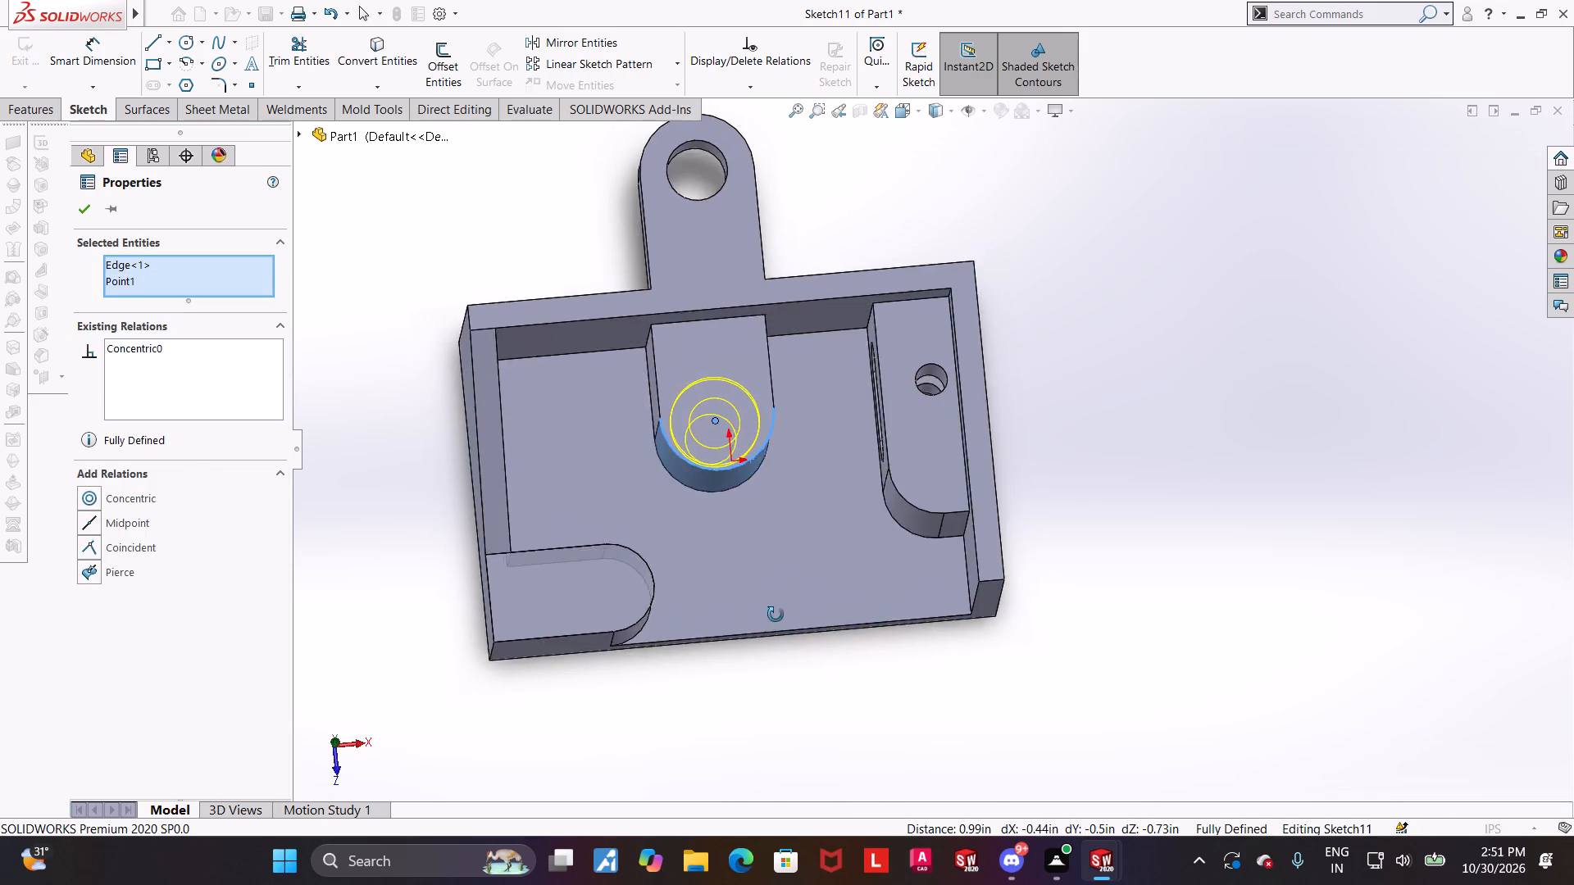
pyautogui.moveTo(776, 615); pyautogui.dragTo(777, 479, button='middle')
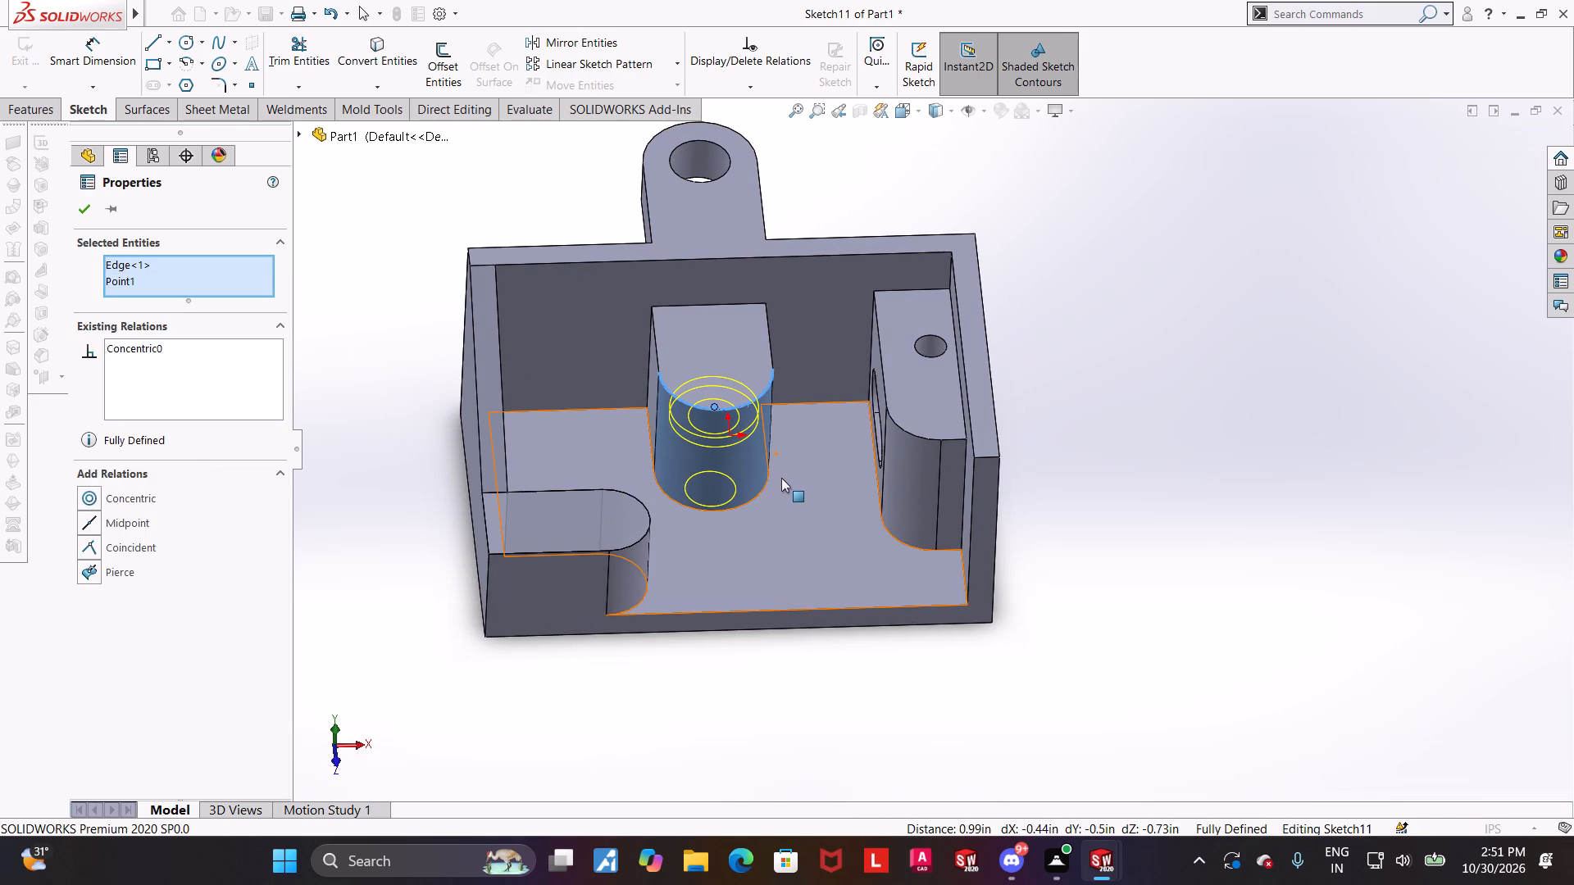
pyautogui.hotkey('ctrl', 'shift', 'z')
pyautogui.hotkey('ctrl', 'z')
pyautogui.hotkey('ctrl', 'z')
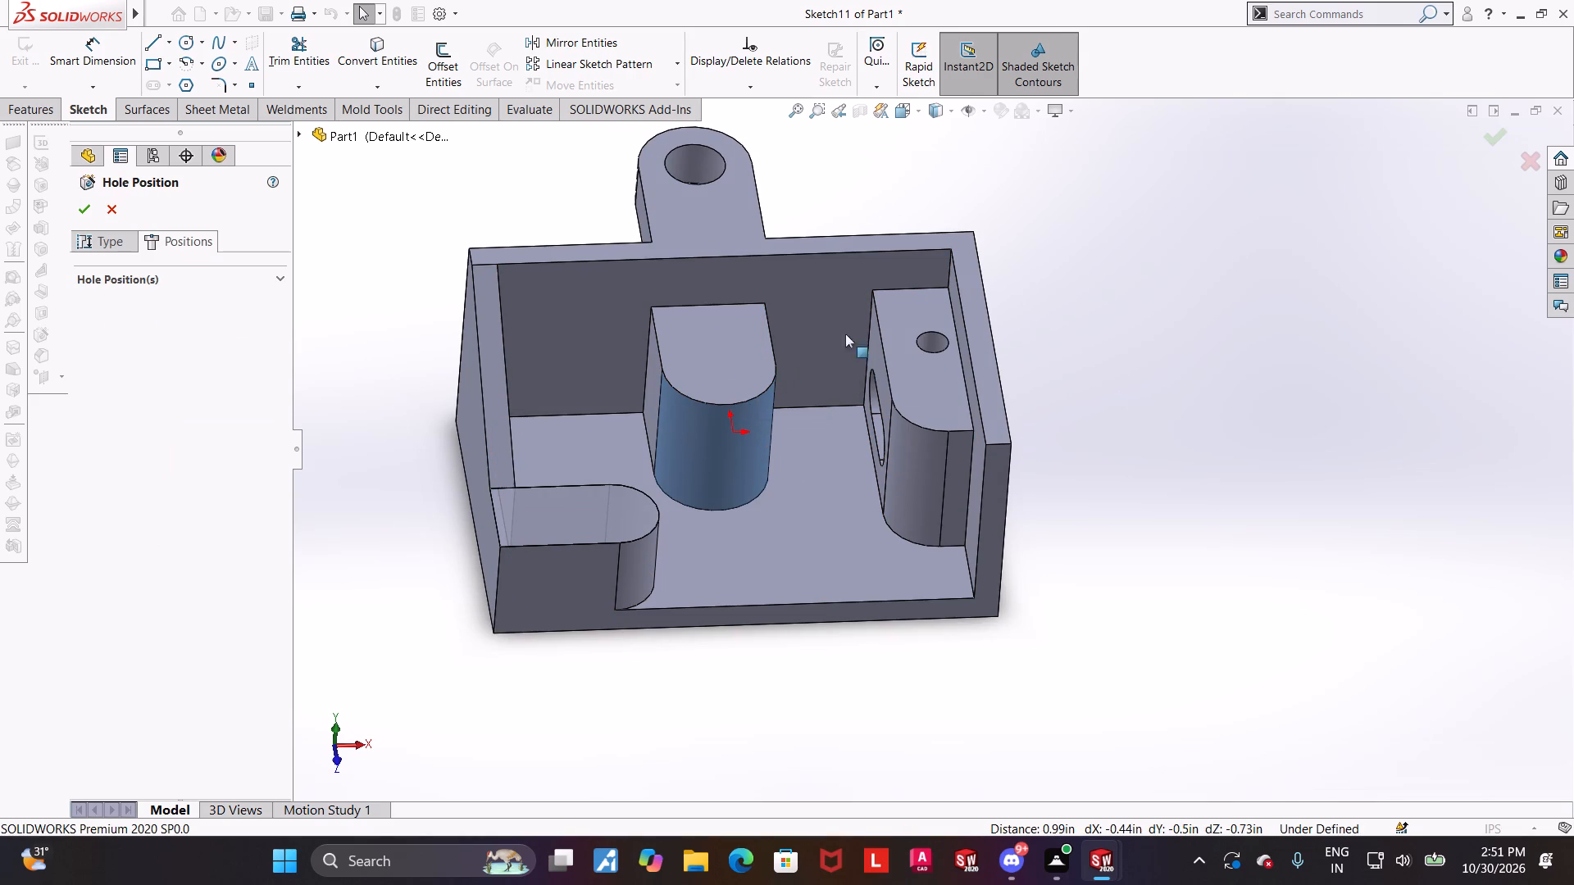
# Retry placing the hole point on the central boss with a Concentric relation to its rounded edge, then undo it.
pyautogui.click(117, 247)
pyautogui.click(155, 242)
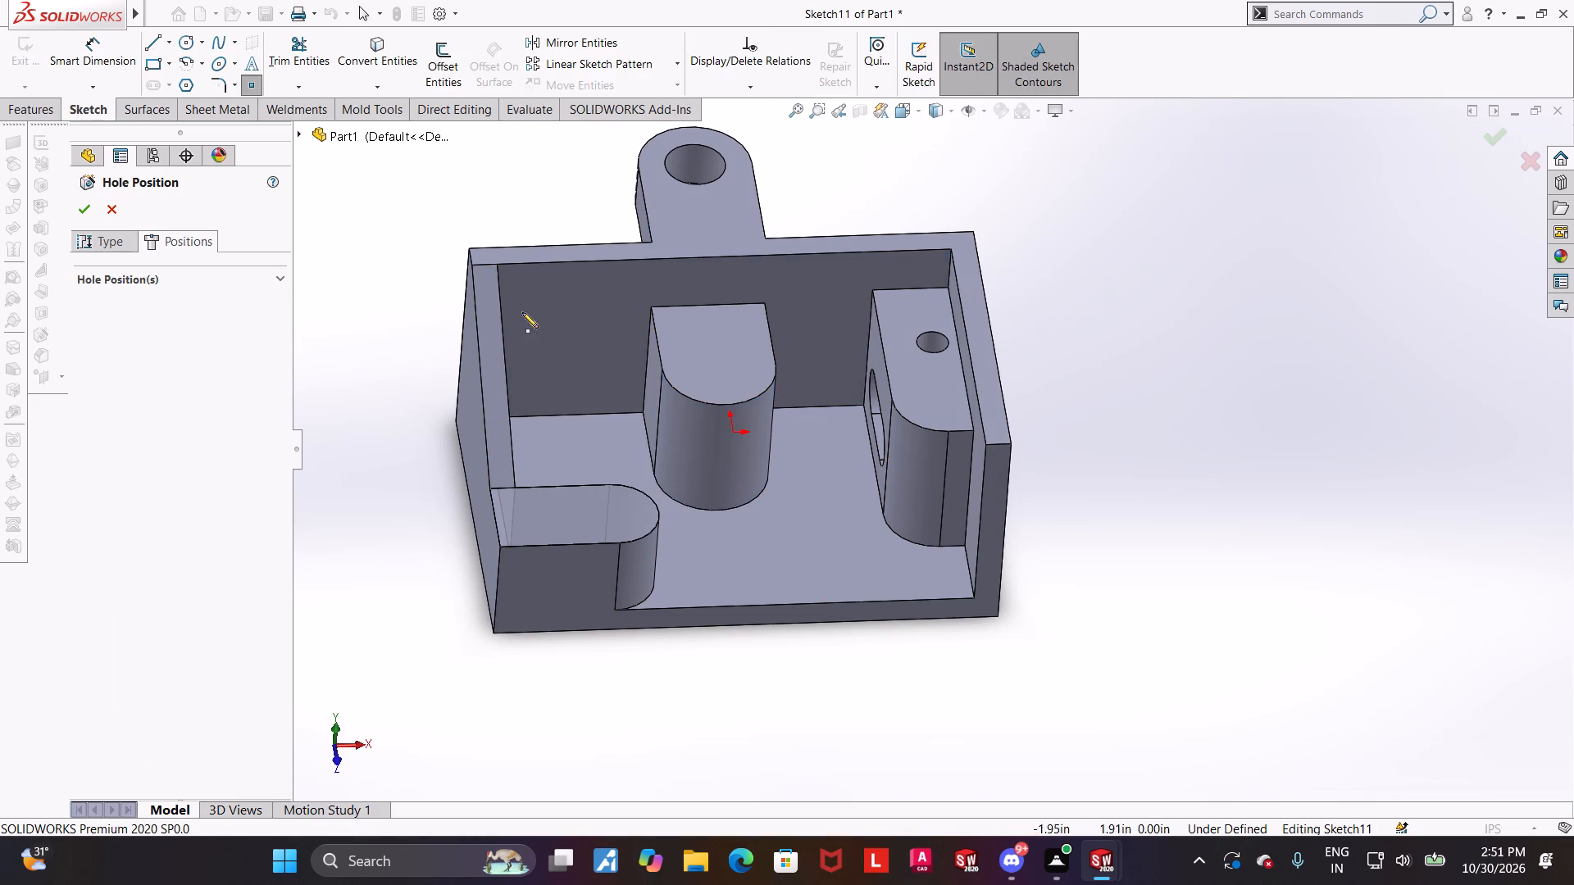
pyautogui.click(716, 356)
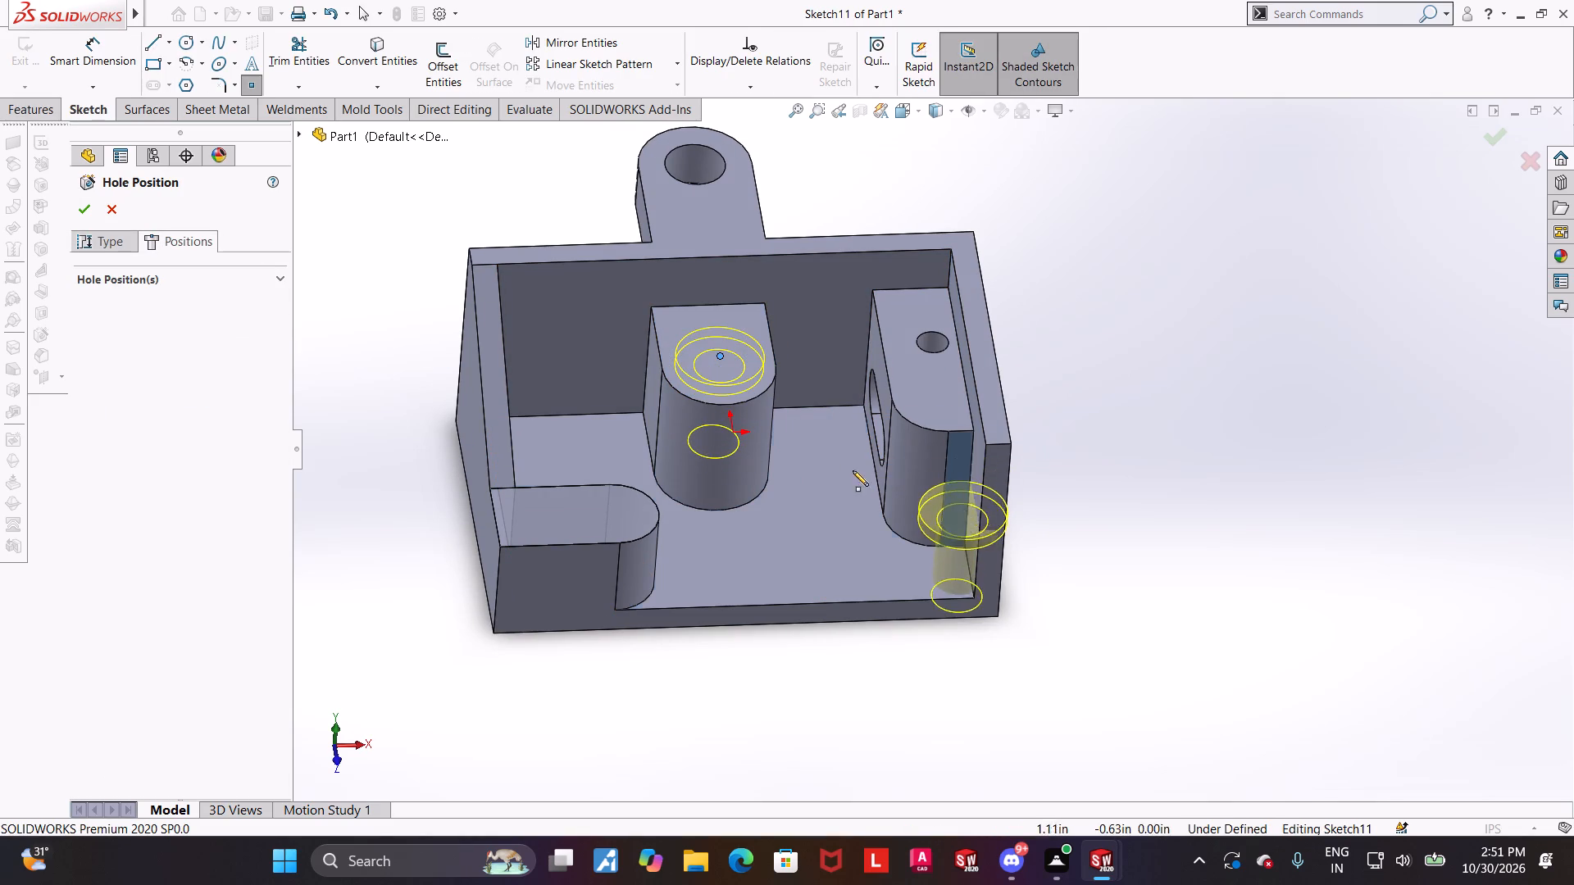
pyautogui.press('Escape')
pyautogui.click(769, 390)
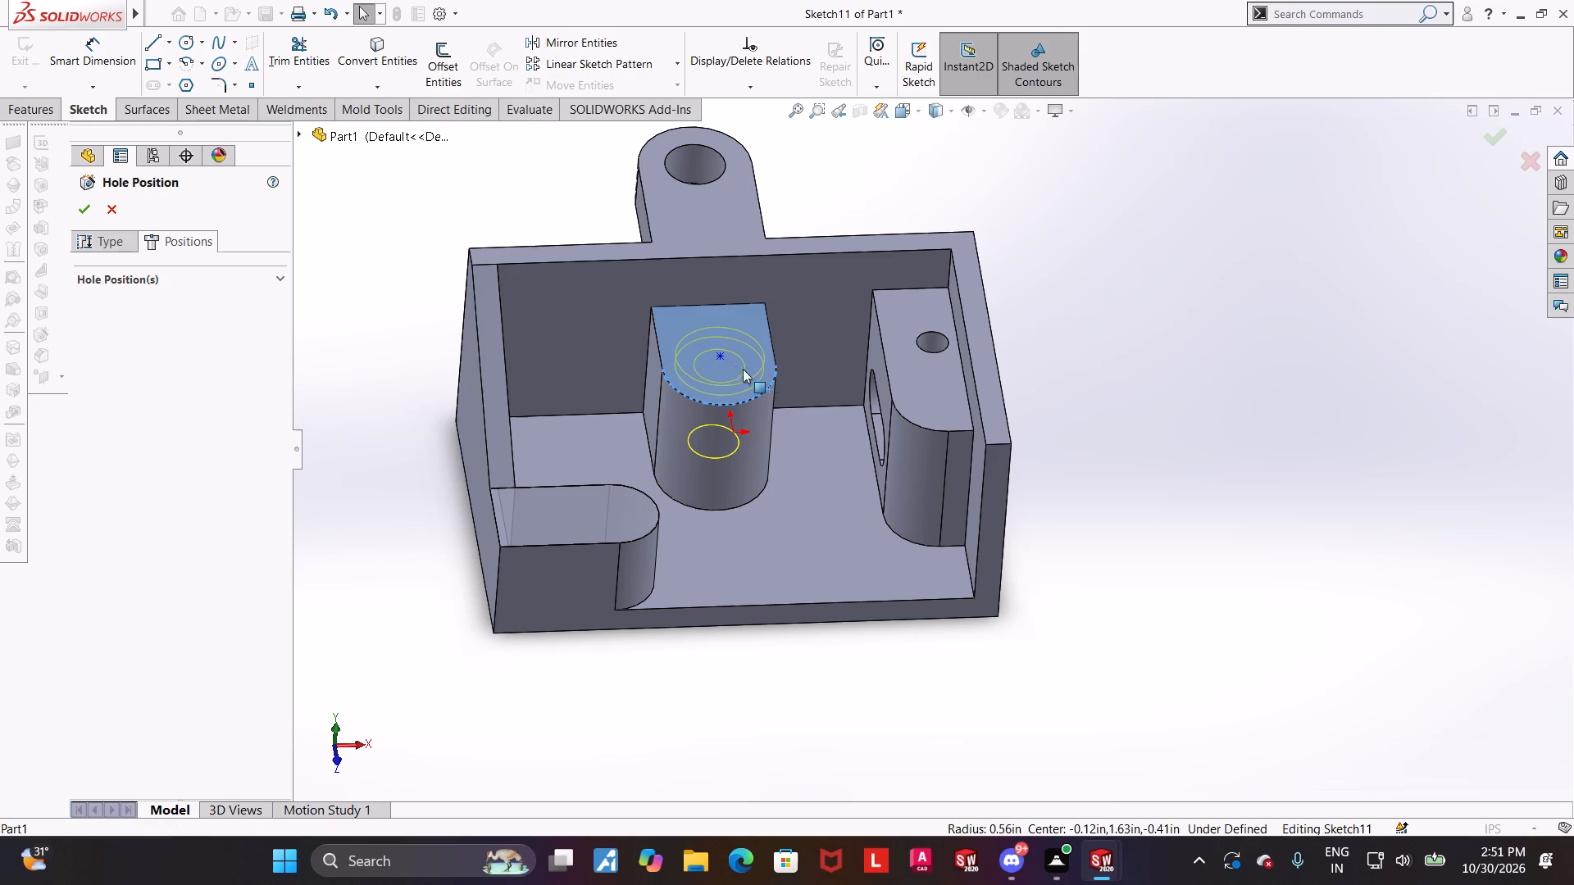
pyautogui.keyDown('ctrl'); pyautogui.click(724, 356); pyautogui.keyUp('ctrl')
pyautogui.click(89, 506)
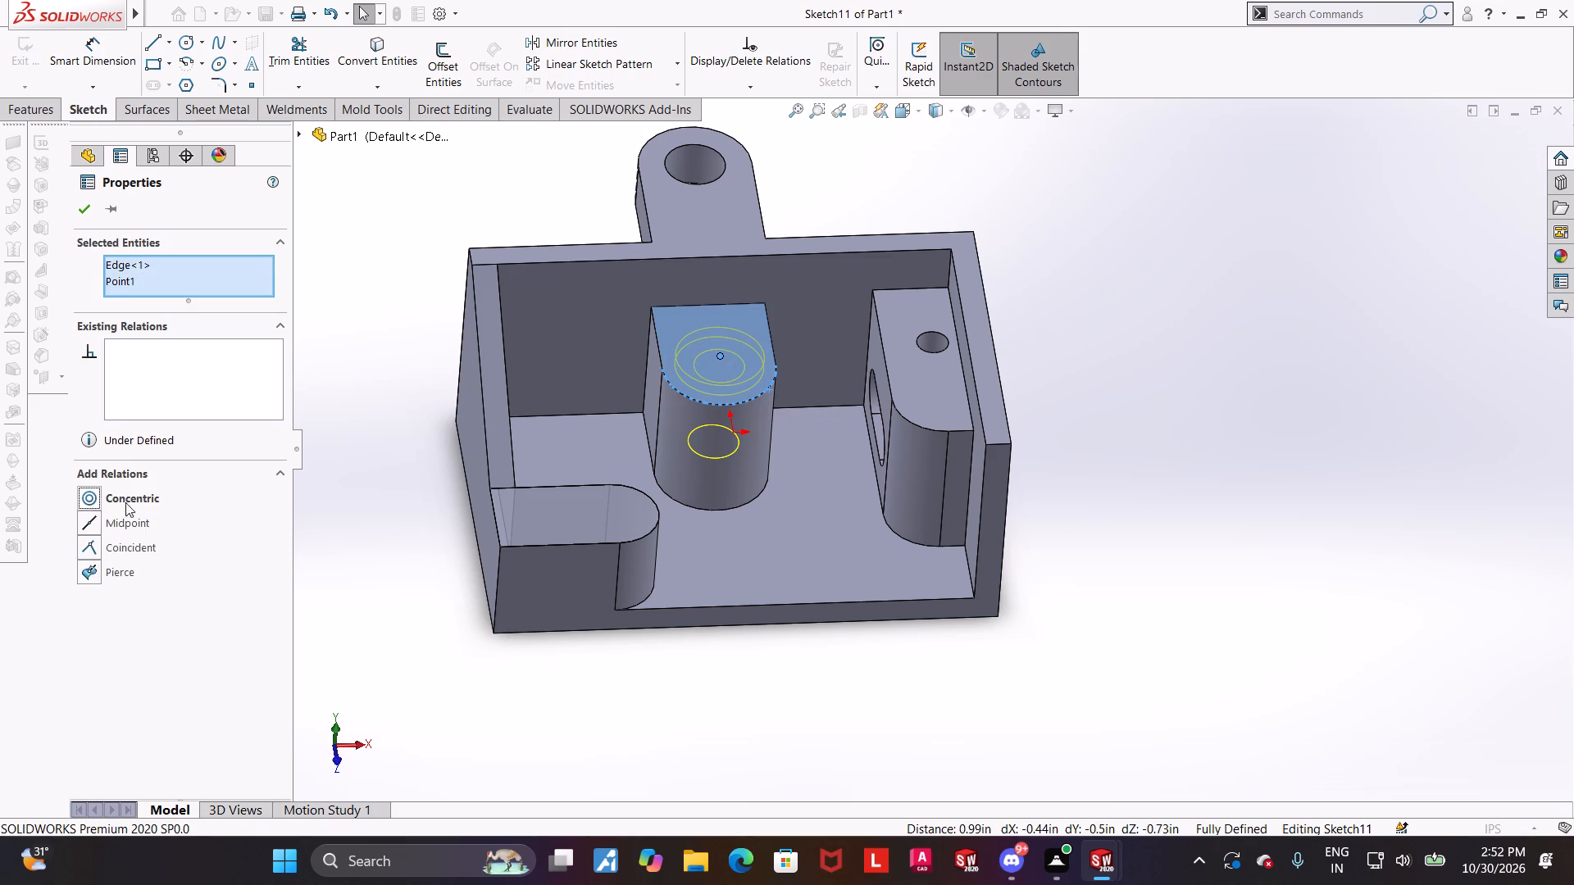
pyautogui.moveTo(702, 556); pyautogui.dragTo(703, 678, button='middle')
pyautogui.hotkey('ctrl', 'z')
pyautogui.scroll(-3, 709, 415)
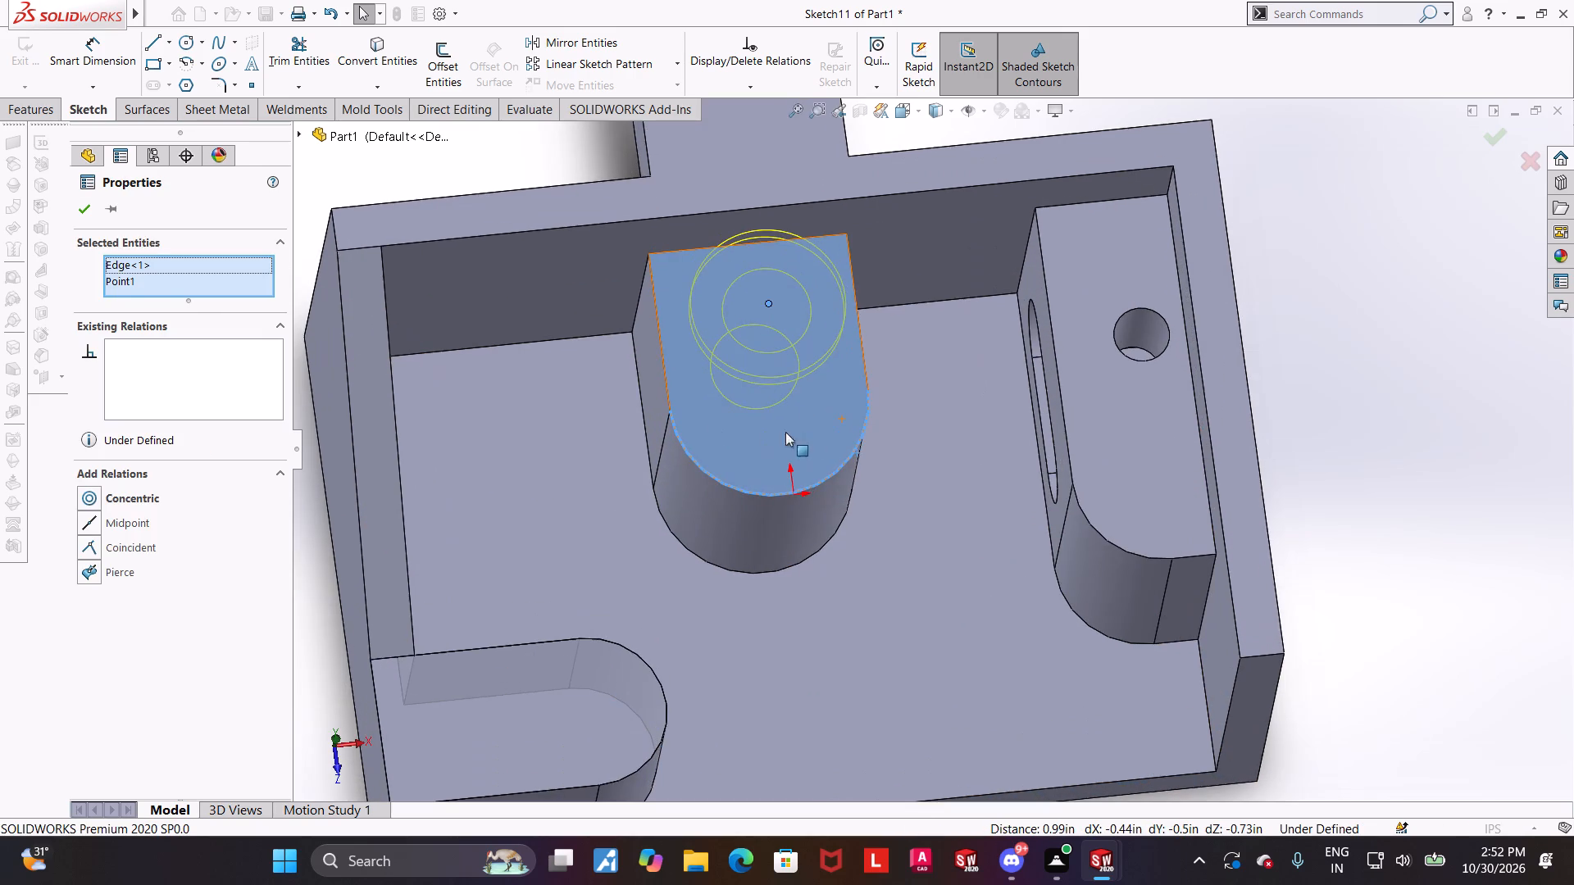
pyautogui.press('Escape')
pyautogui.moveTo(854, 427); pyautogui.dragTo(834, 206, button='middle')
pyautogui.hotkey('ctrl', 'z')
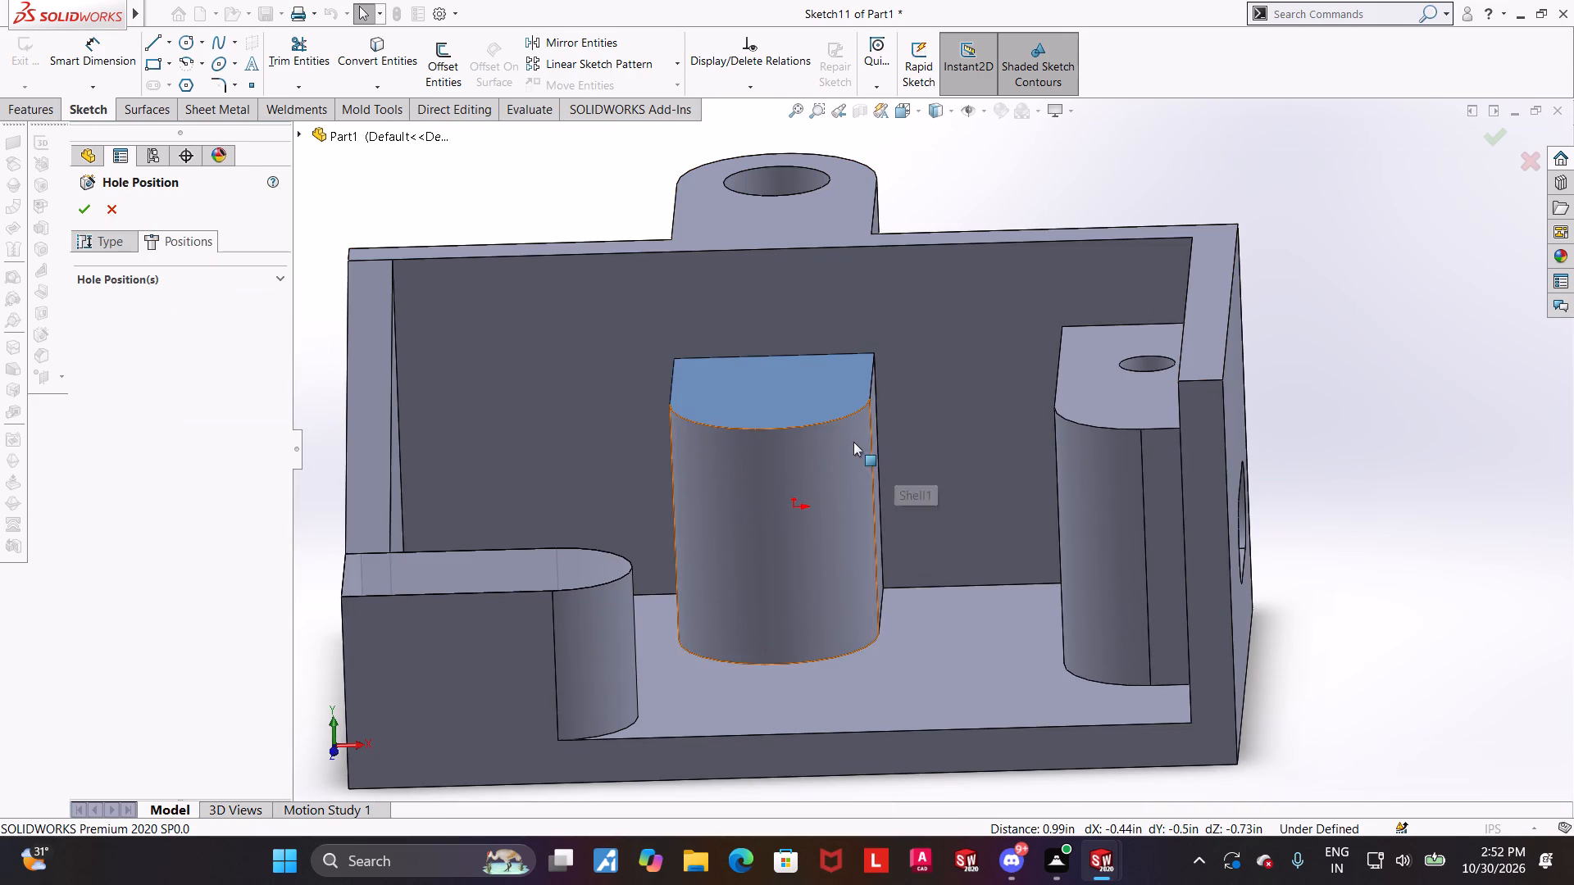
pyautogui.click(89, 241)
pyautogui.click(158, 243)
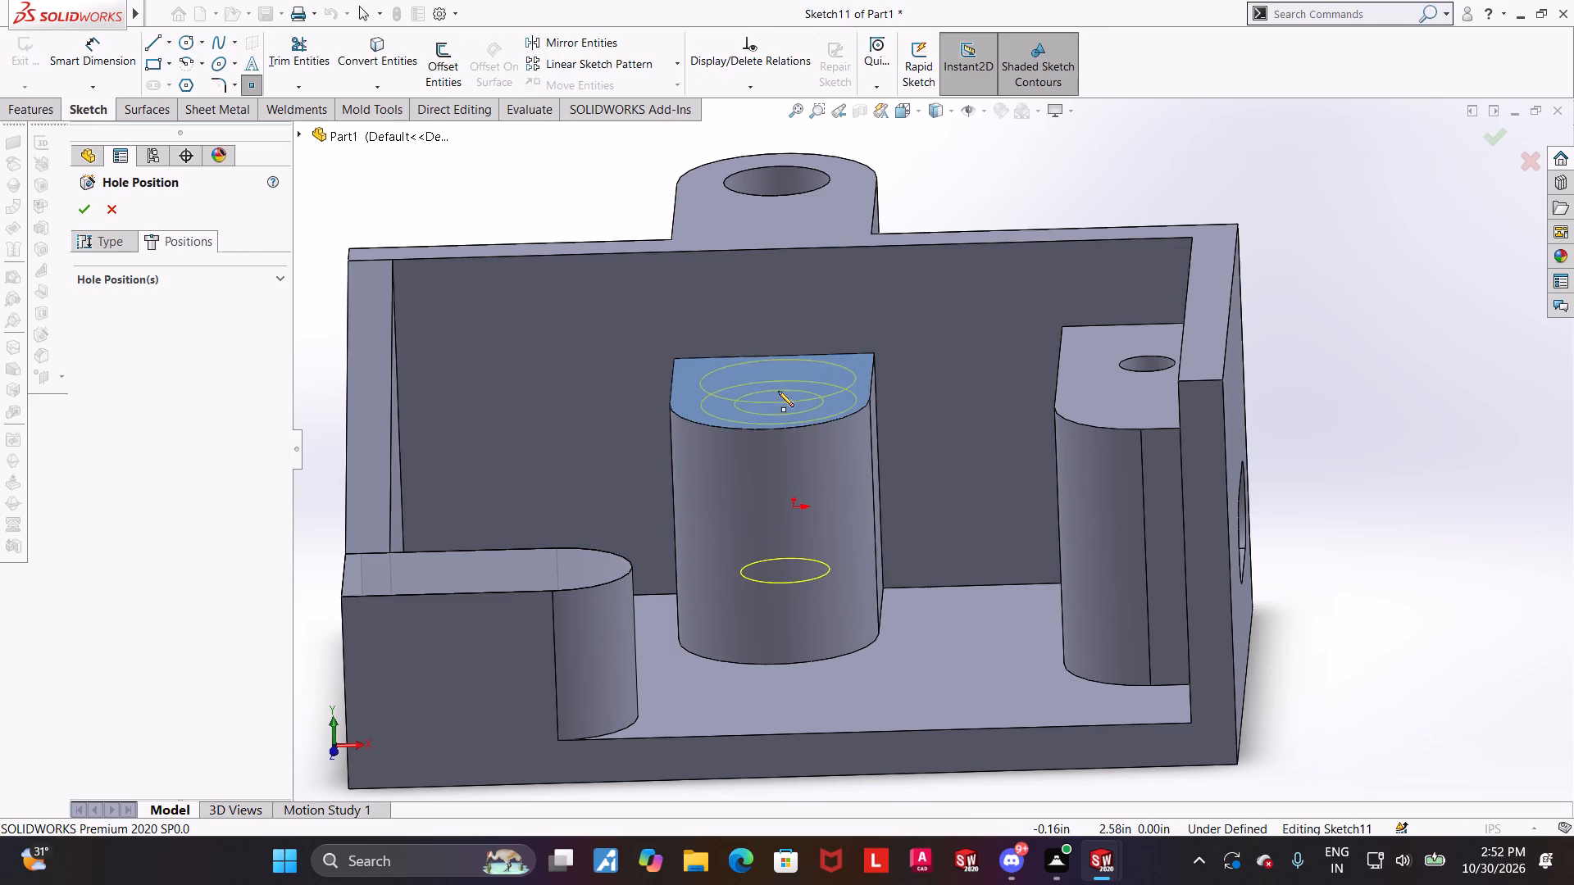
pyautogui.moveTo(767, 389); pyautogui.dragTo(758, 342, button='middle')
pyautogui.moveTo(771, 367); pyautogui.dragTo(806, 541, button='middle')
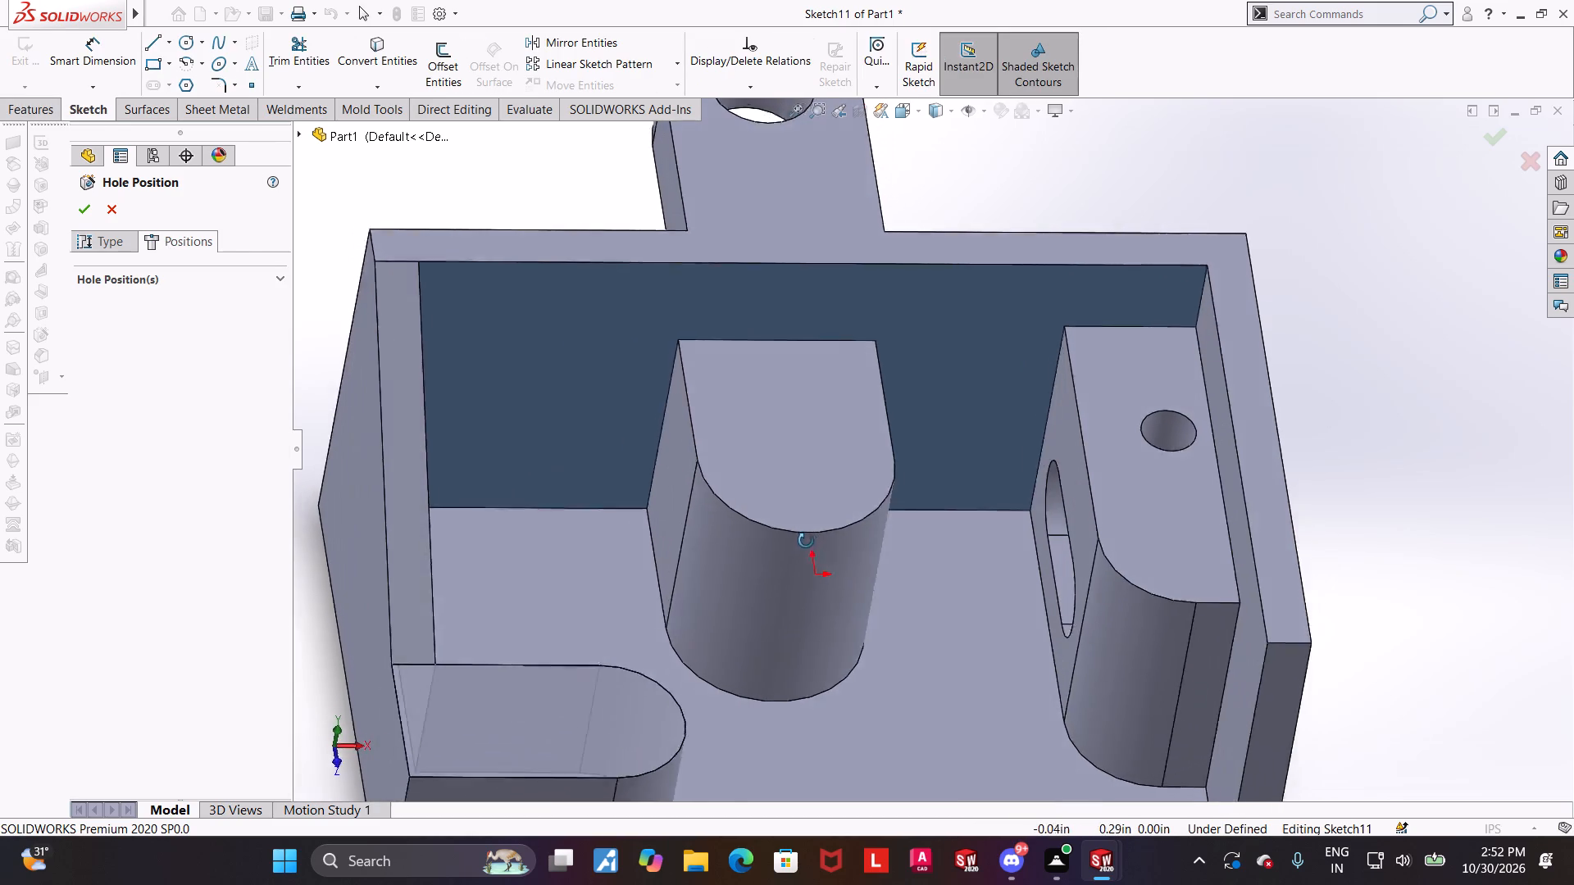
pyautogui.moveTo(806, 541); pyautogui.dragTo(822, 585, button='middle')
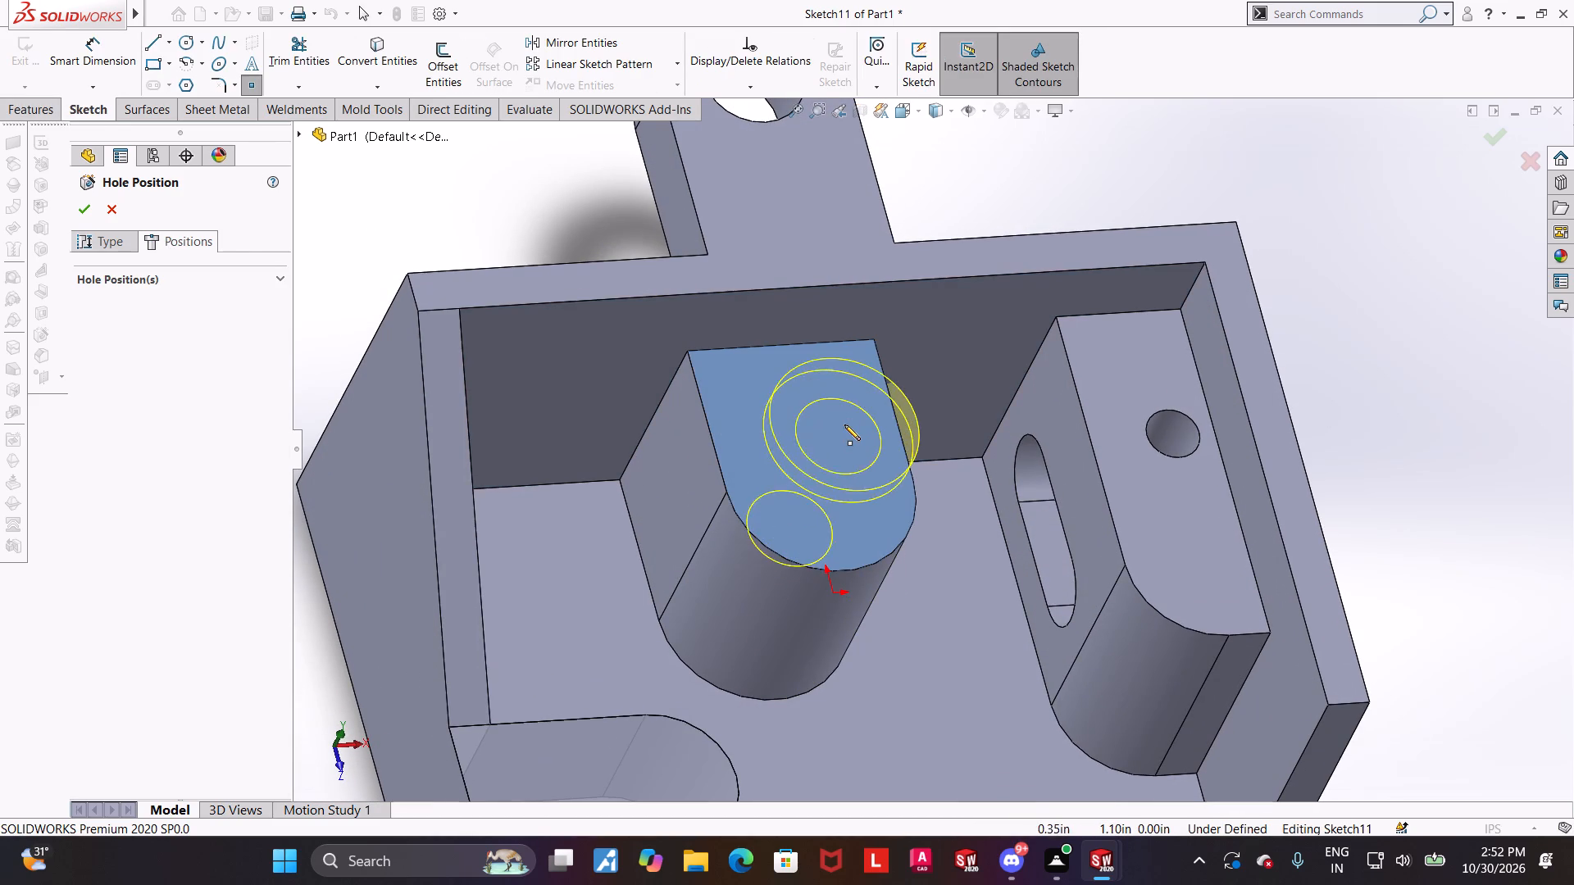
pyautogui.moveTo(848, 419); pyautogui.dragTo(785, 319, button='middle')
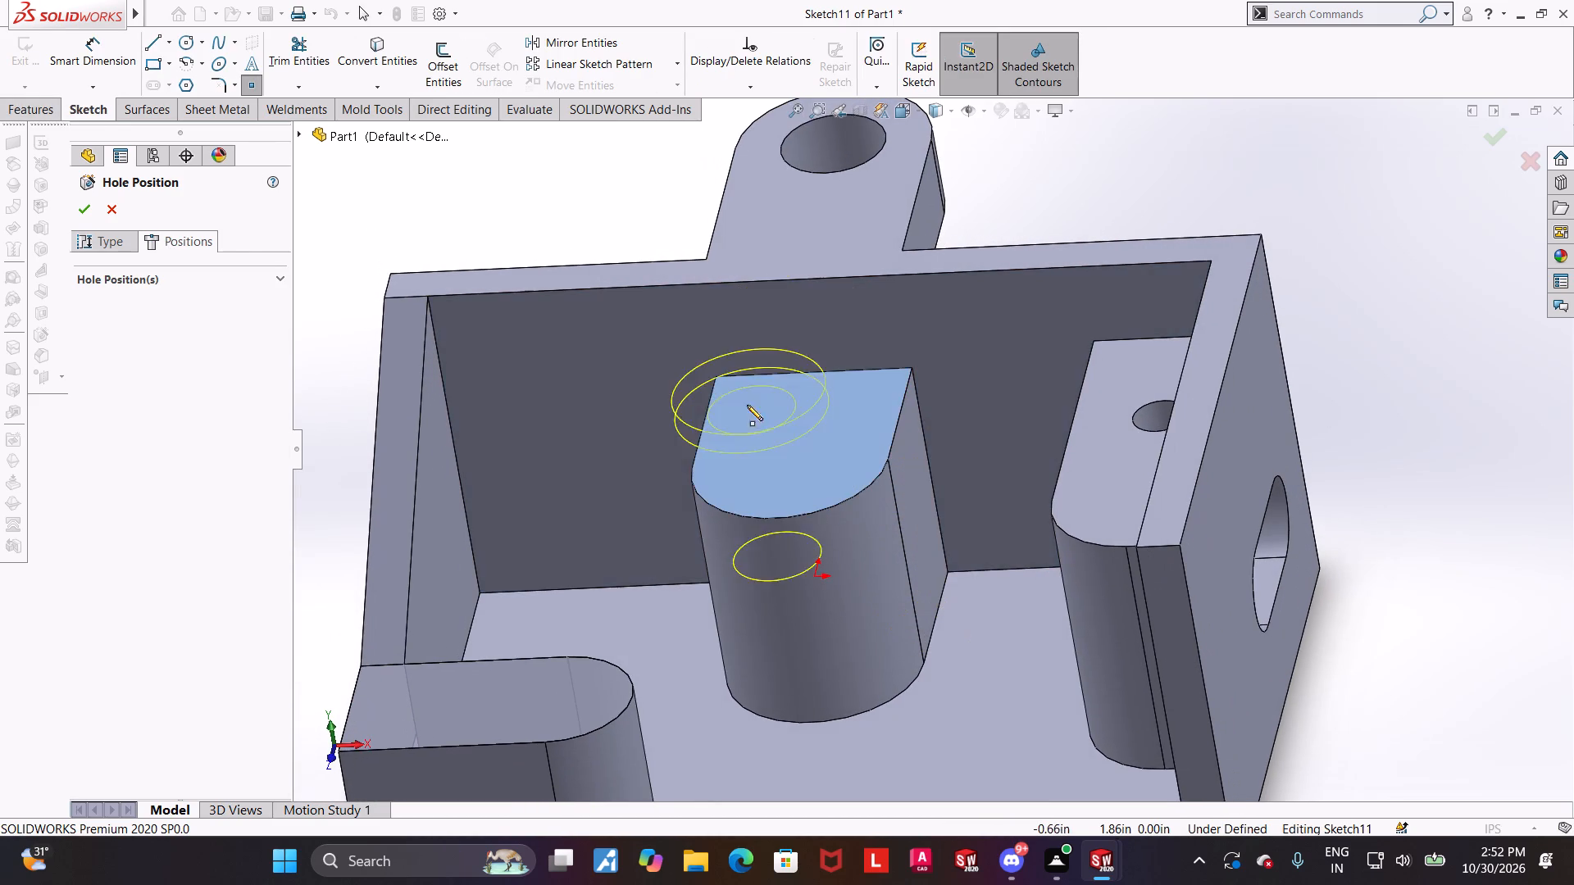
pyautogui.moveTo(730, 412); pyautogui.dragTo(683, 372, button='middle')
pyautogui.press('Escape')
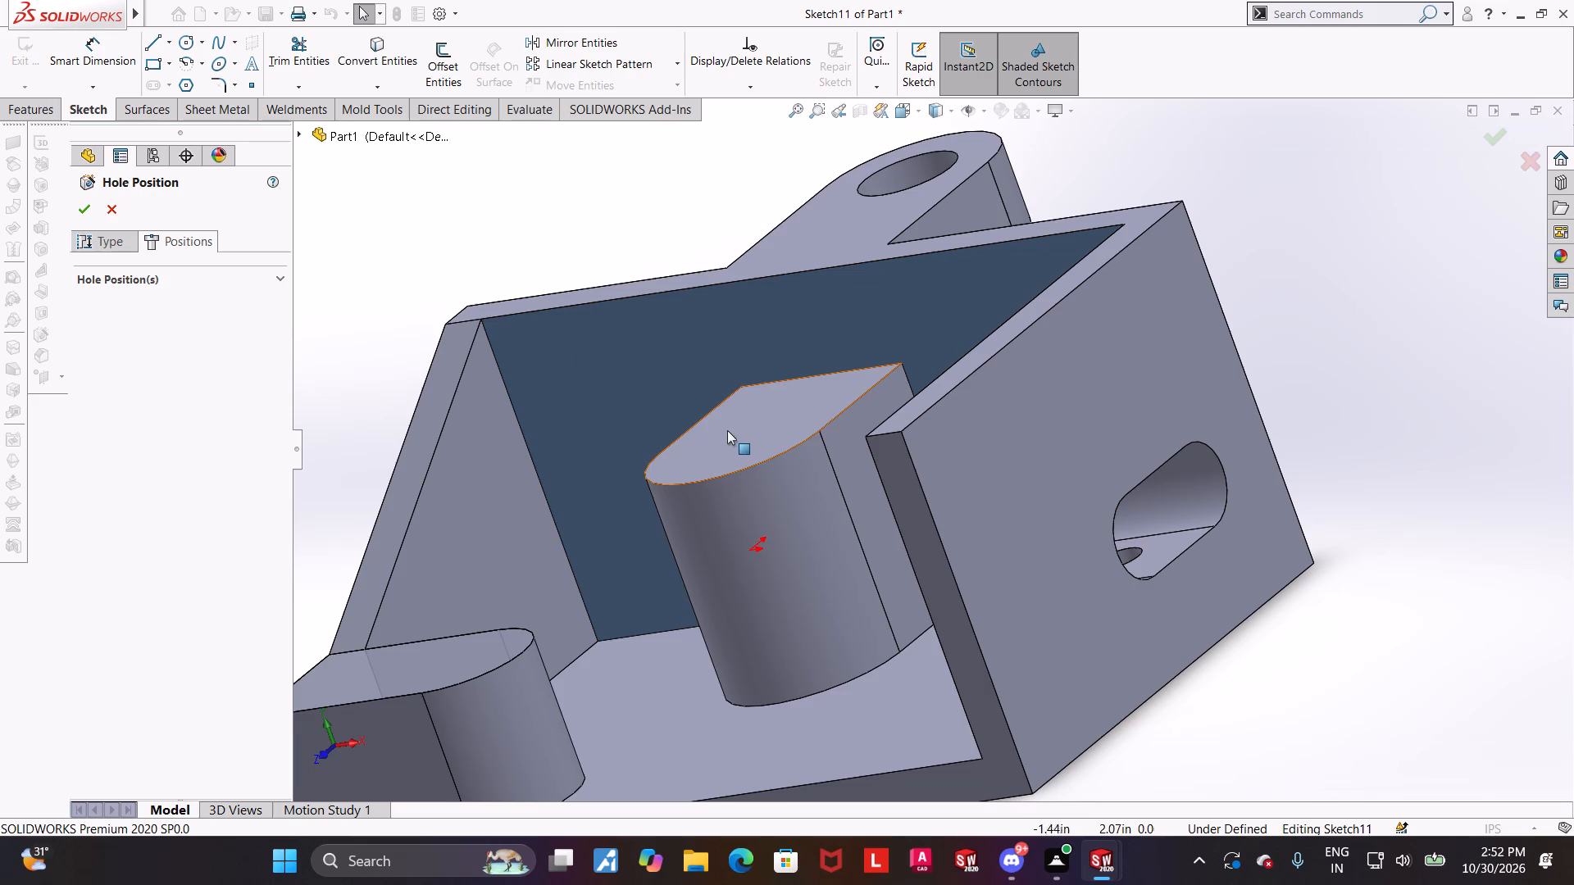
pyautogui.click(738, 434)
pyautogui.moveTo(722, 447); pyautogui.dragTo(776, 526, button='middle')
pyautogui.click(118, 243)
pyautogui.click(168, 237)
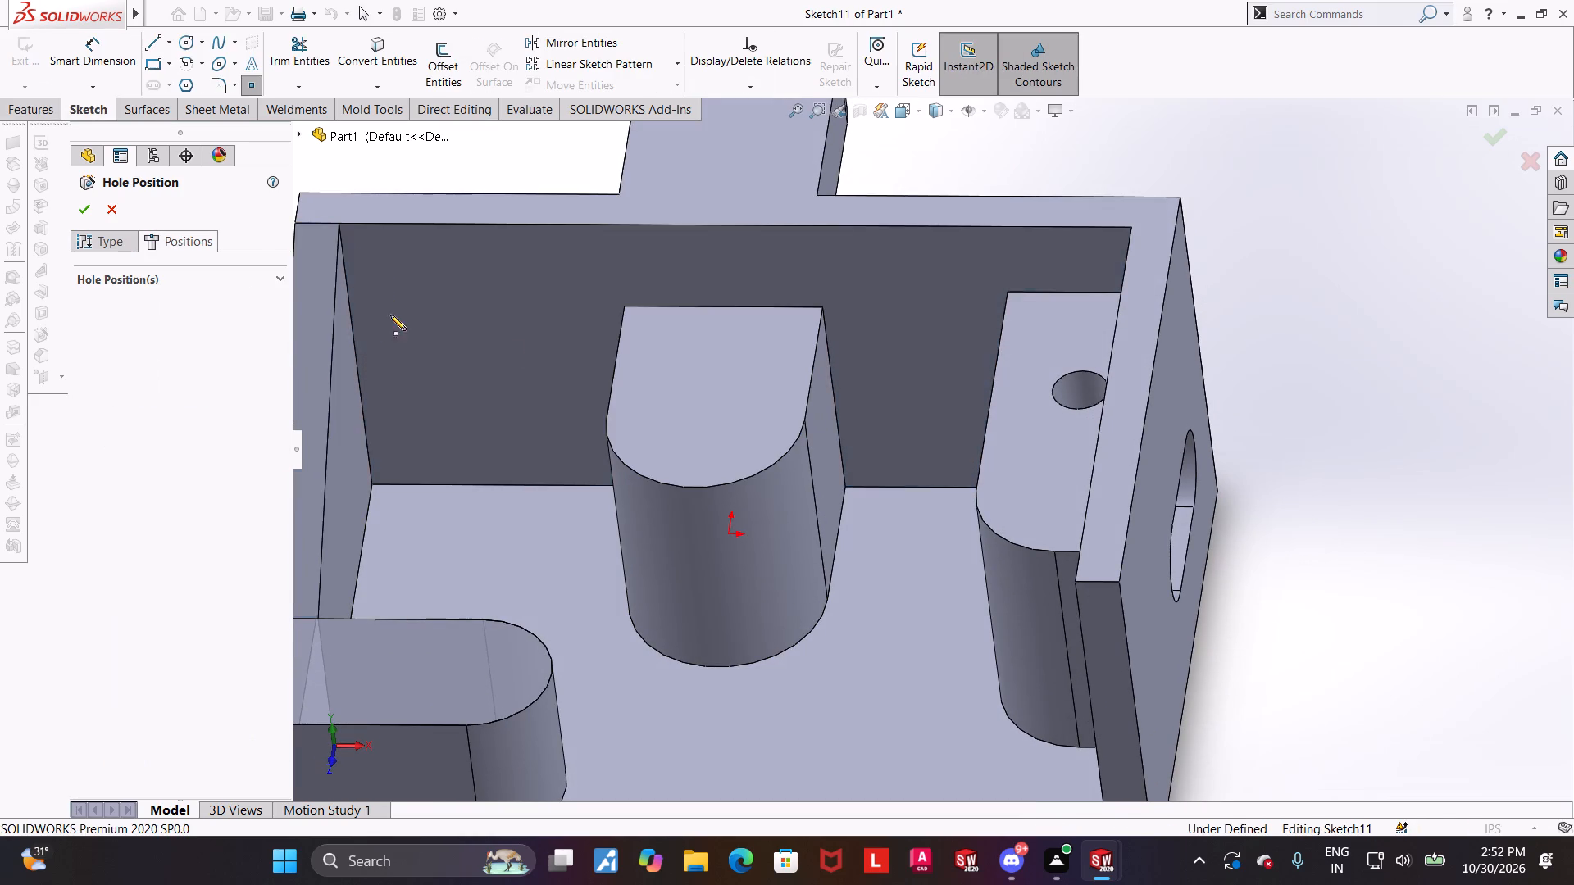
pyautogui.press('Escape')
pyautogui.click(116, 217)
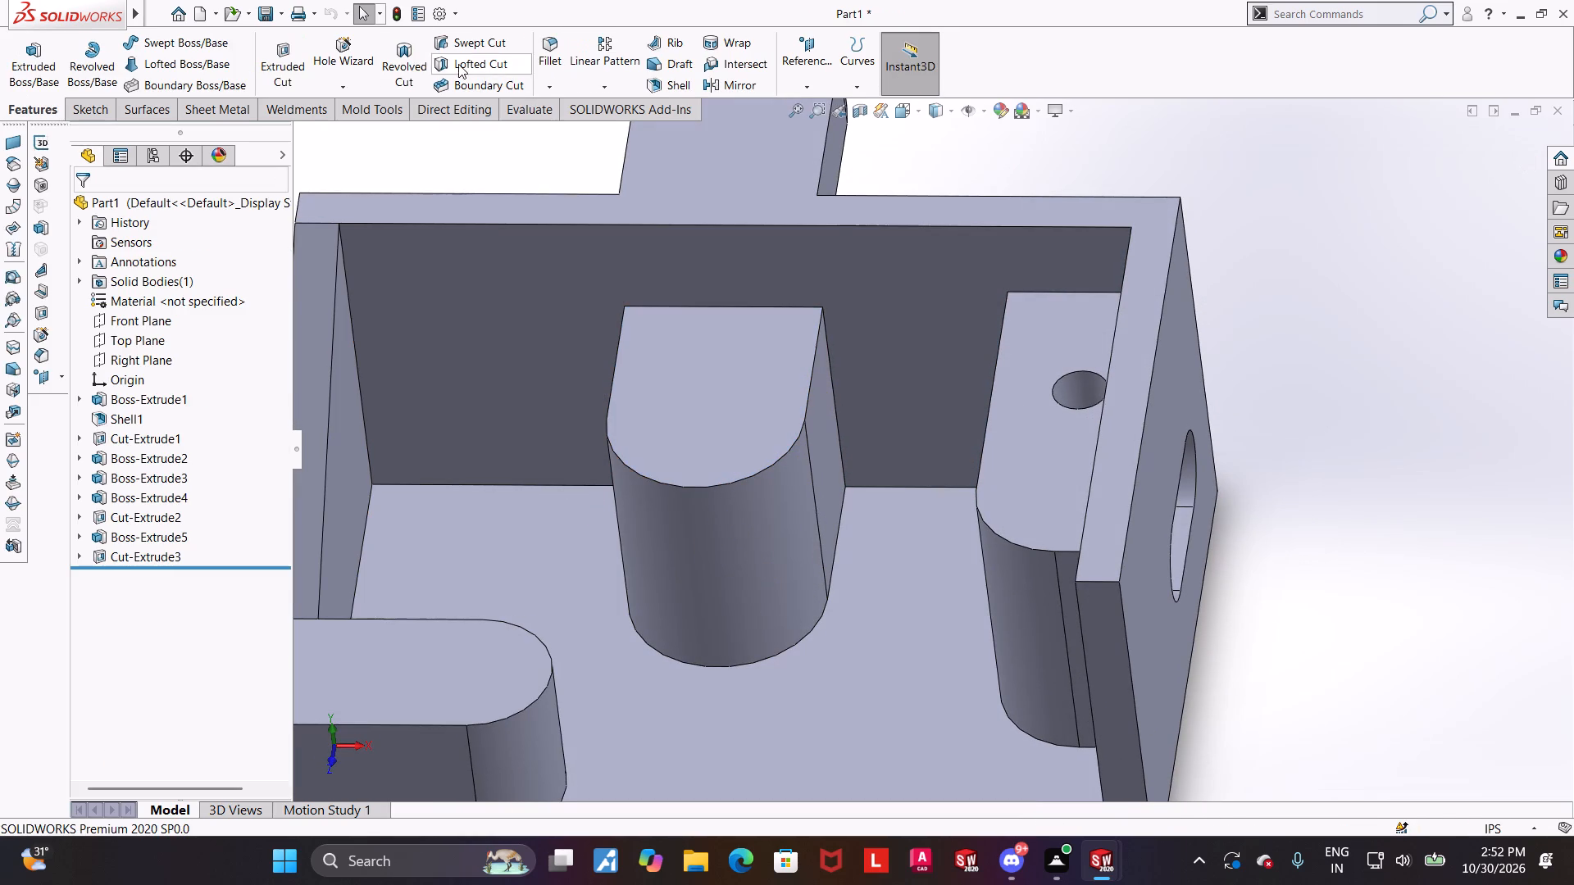
# Start a new Counterbored hole with a 0.5 in diameter and a Through All end condition.
pyautogui.click(362, 52)
pyautogui.moveTo(752, 510); pyautogui.dragTo(722, 485, button='middle')
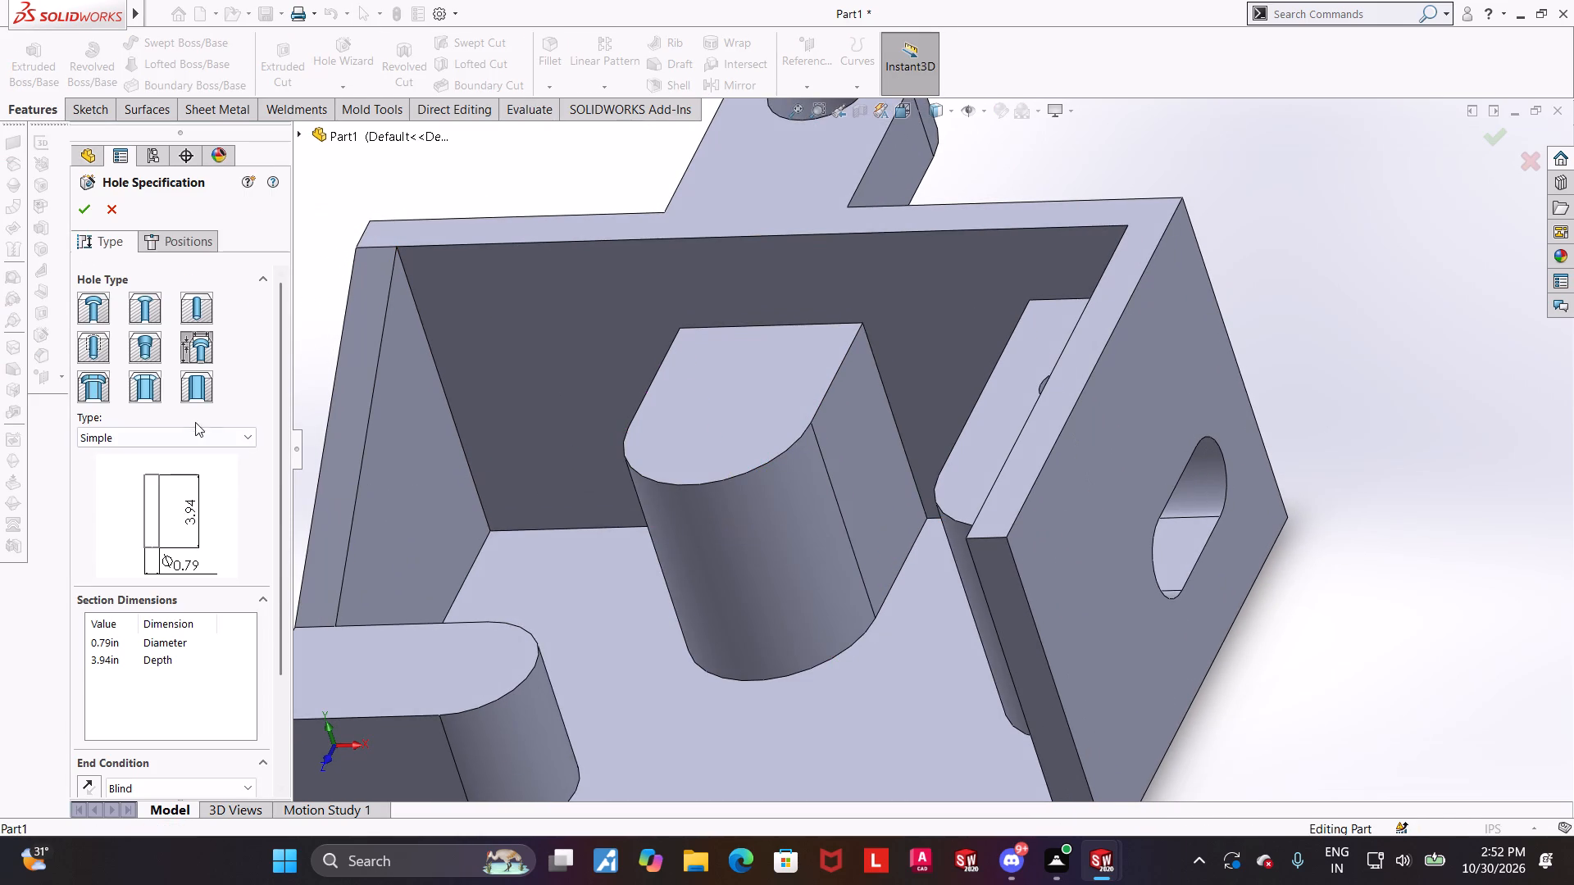
pyautogui.click(195, 433)
pyautogui.click(138, 547)
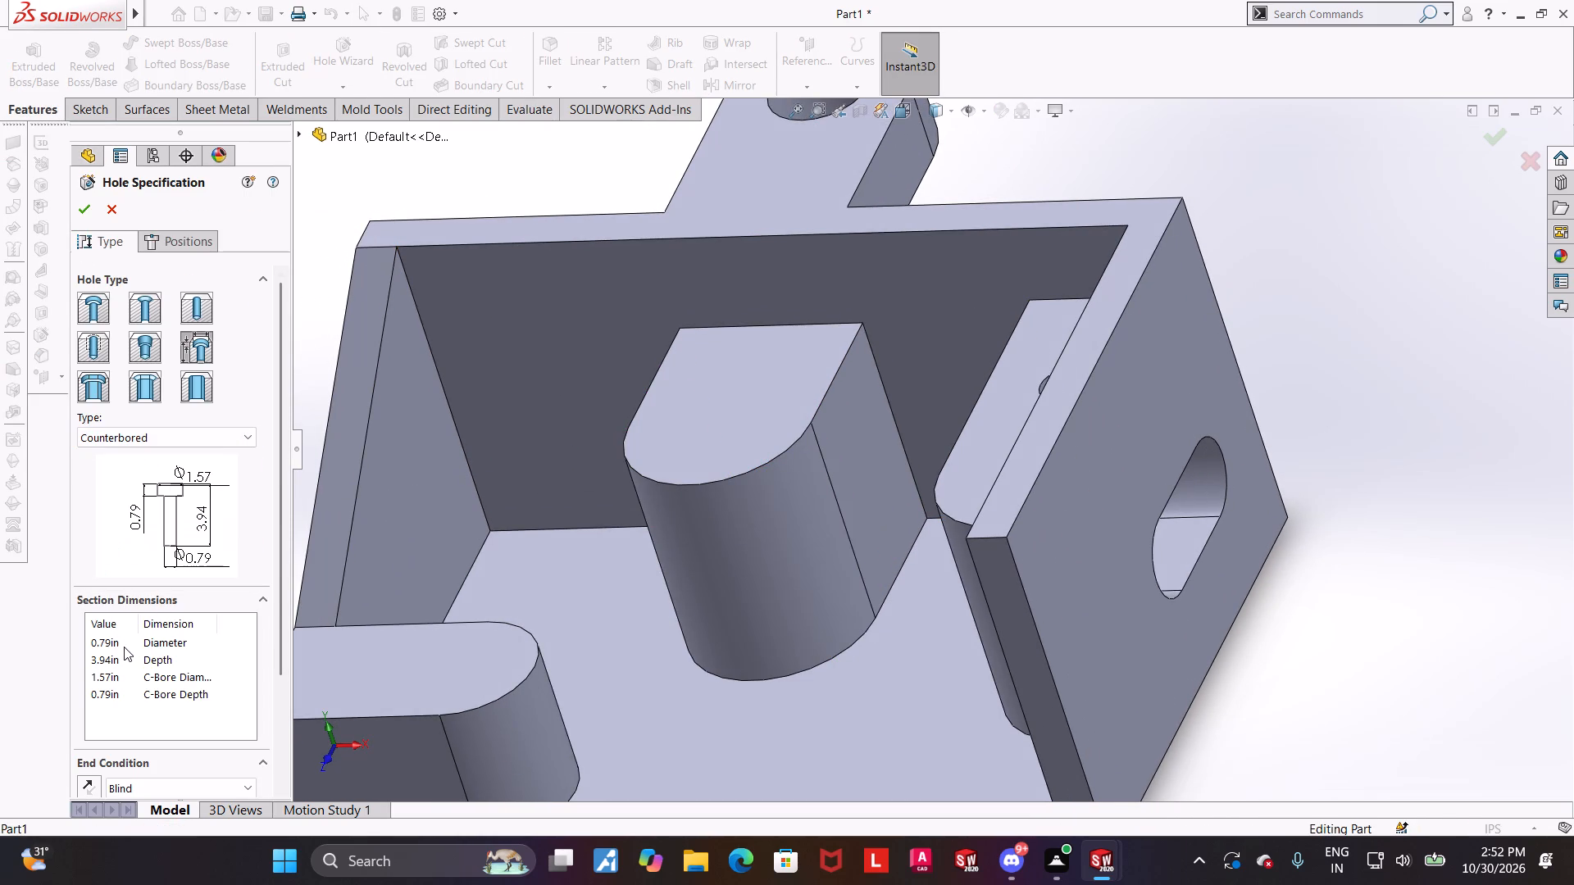
pyautogui.click(115, 642)
pyautogui.write('0.5')
pyautogui.press('Return')
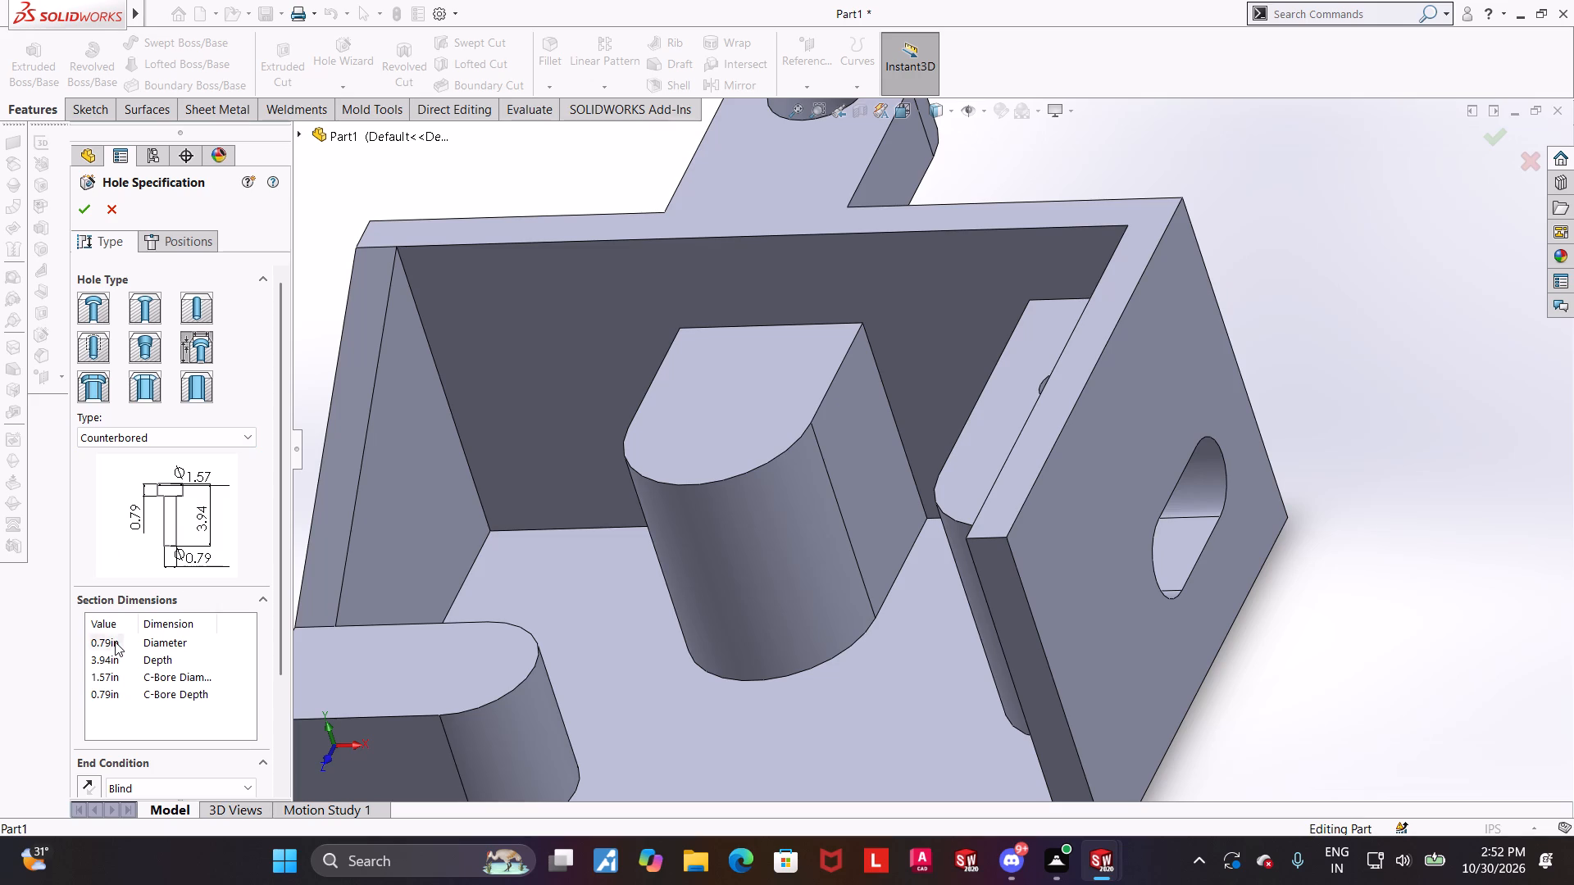
pyautogui.doubleClick(115, 642)
pyautogui.write('0.5')
pyautogui.press('Return')
pyautogui.click(161, 781)
pyautogui.click(146, 818)
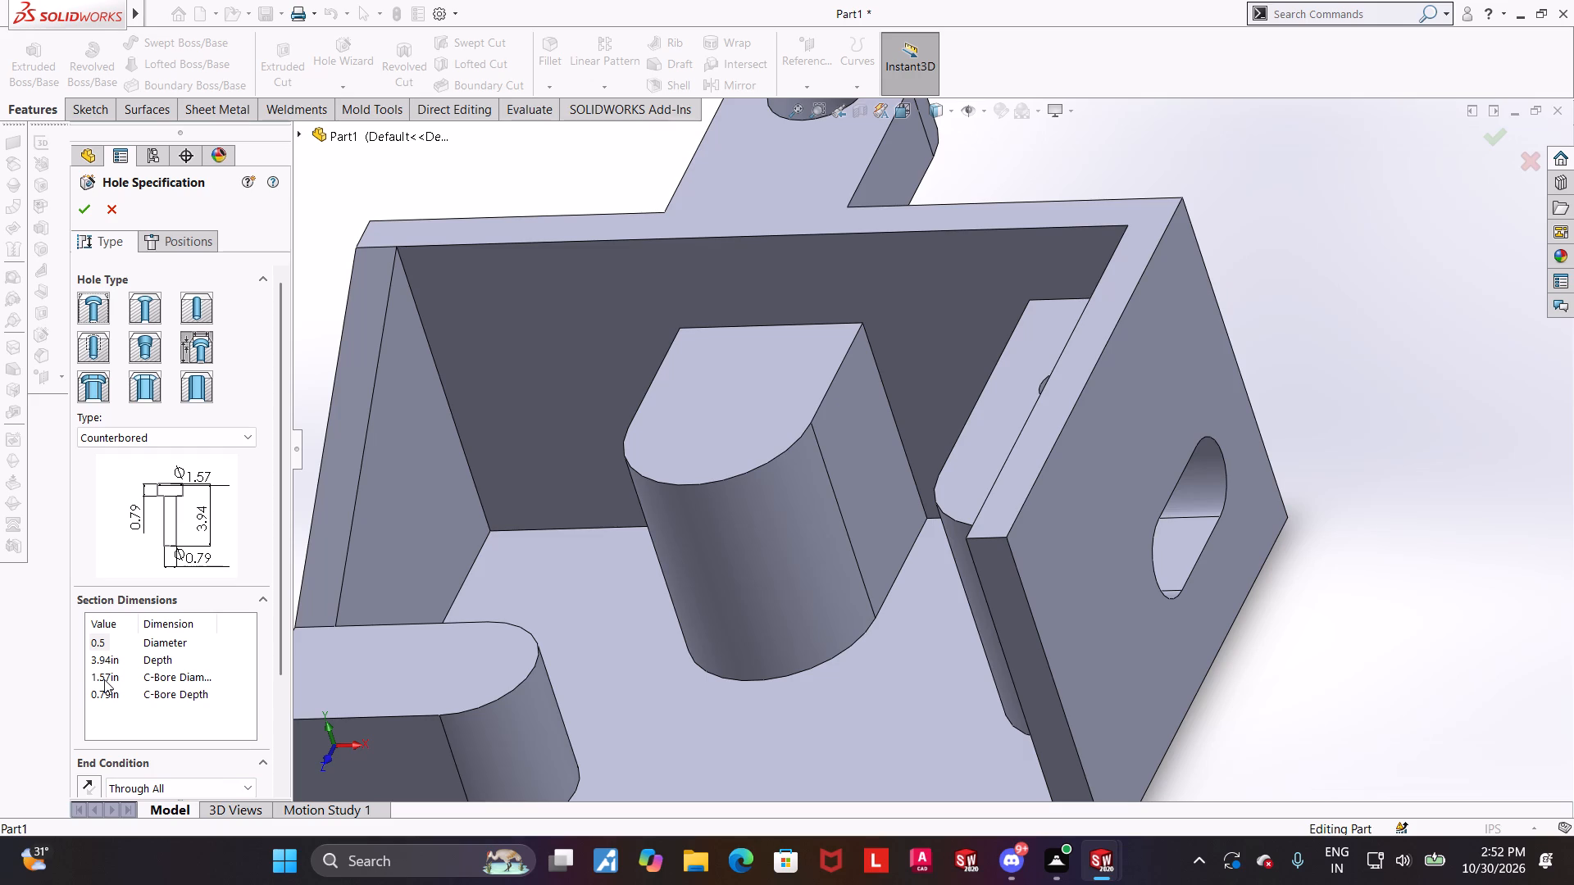
# Set the hole's counterbore diameter to 0.875 in and counterbore depth to 0.125 in.
pyautogui.doubleClick(104, 679)
pyautogui.write('0.87')
pyautogui.press('5')
pyautogui.press('Return')
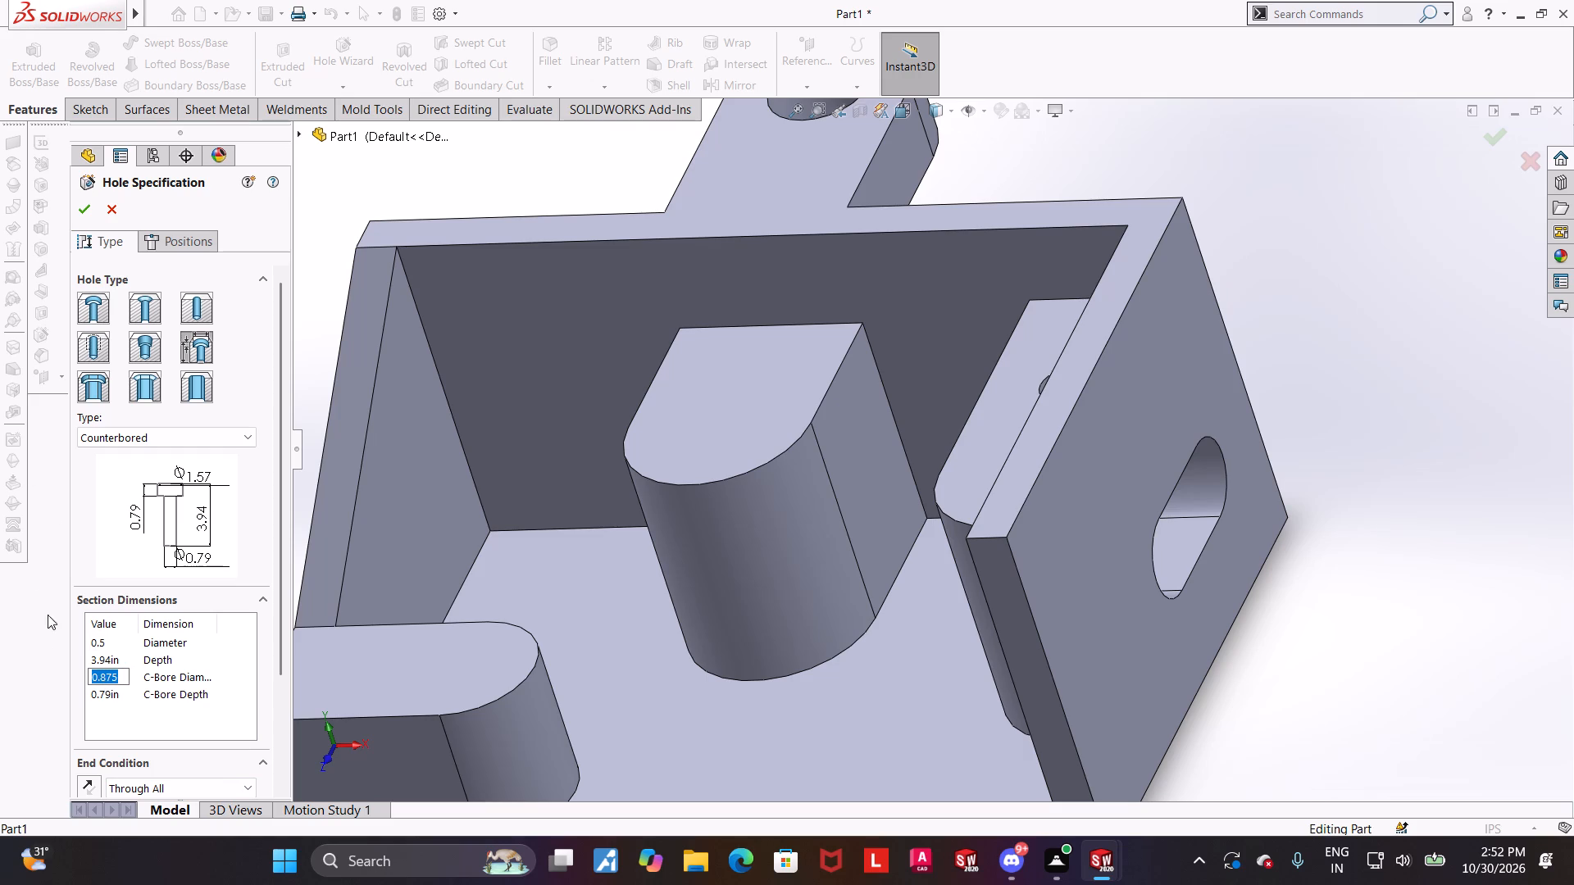
pyautogui.doubleClick(98, 696)
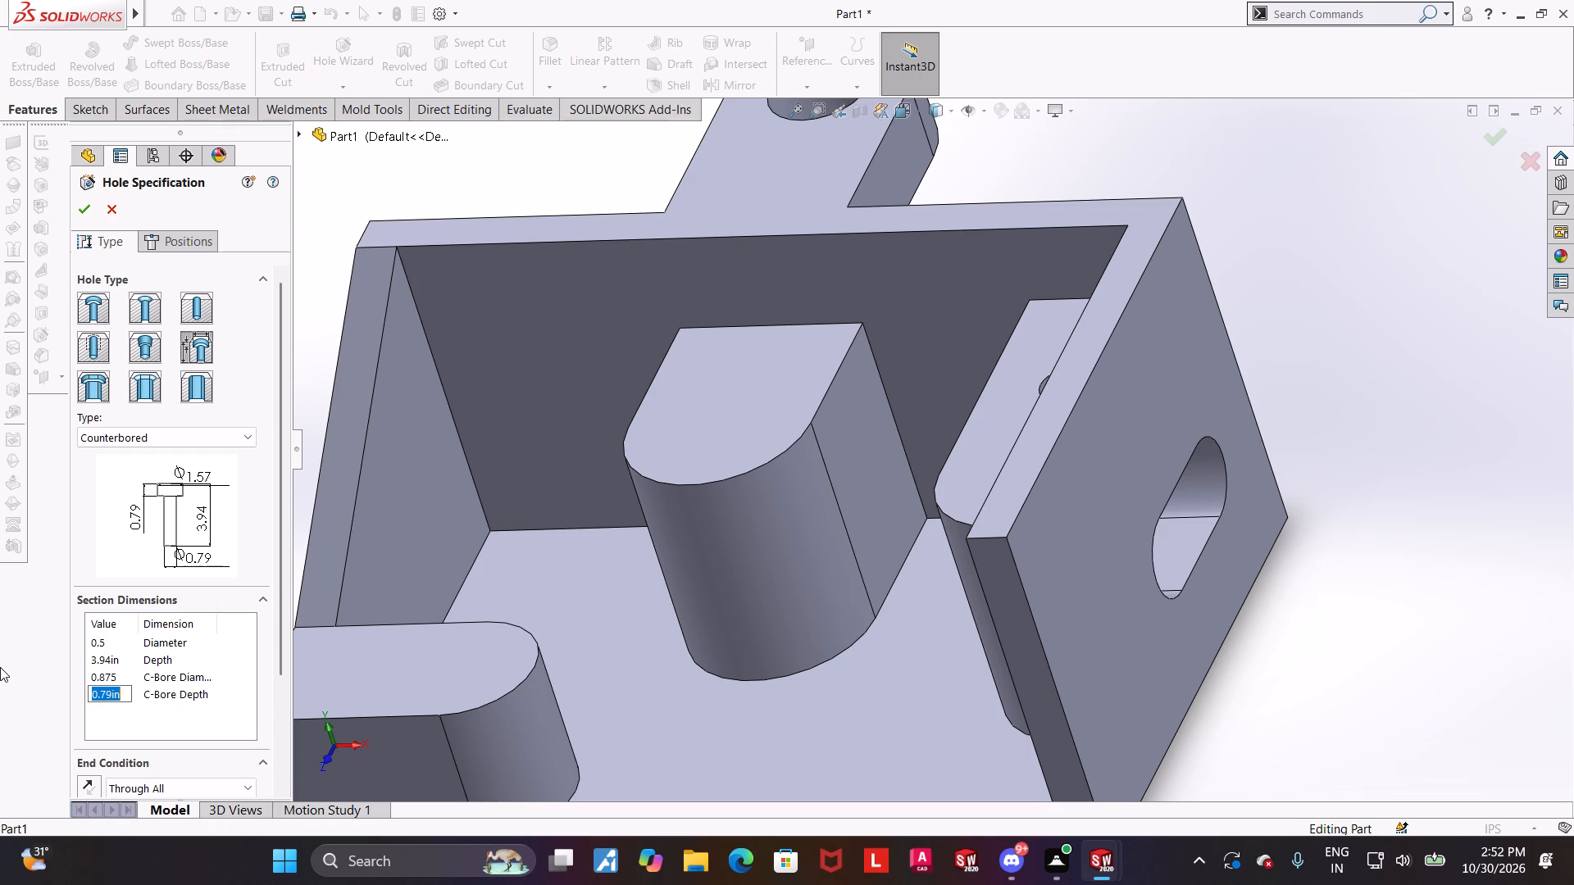
pyautogui.write('0.12')
pyautogui.press('5')
pyautogui.press('Return')
# Place one counterbored hole point on the top face of the central boss.
pyautogui.click(201, 230)
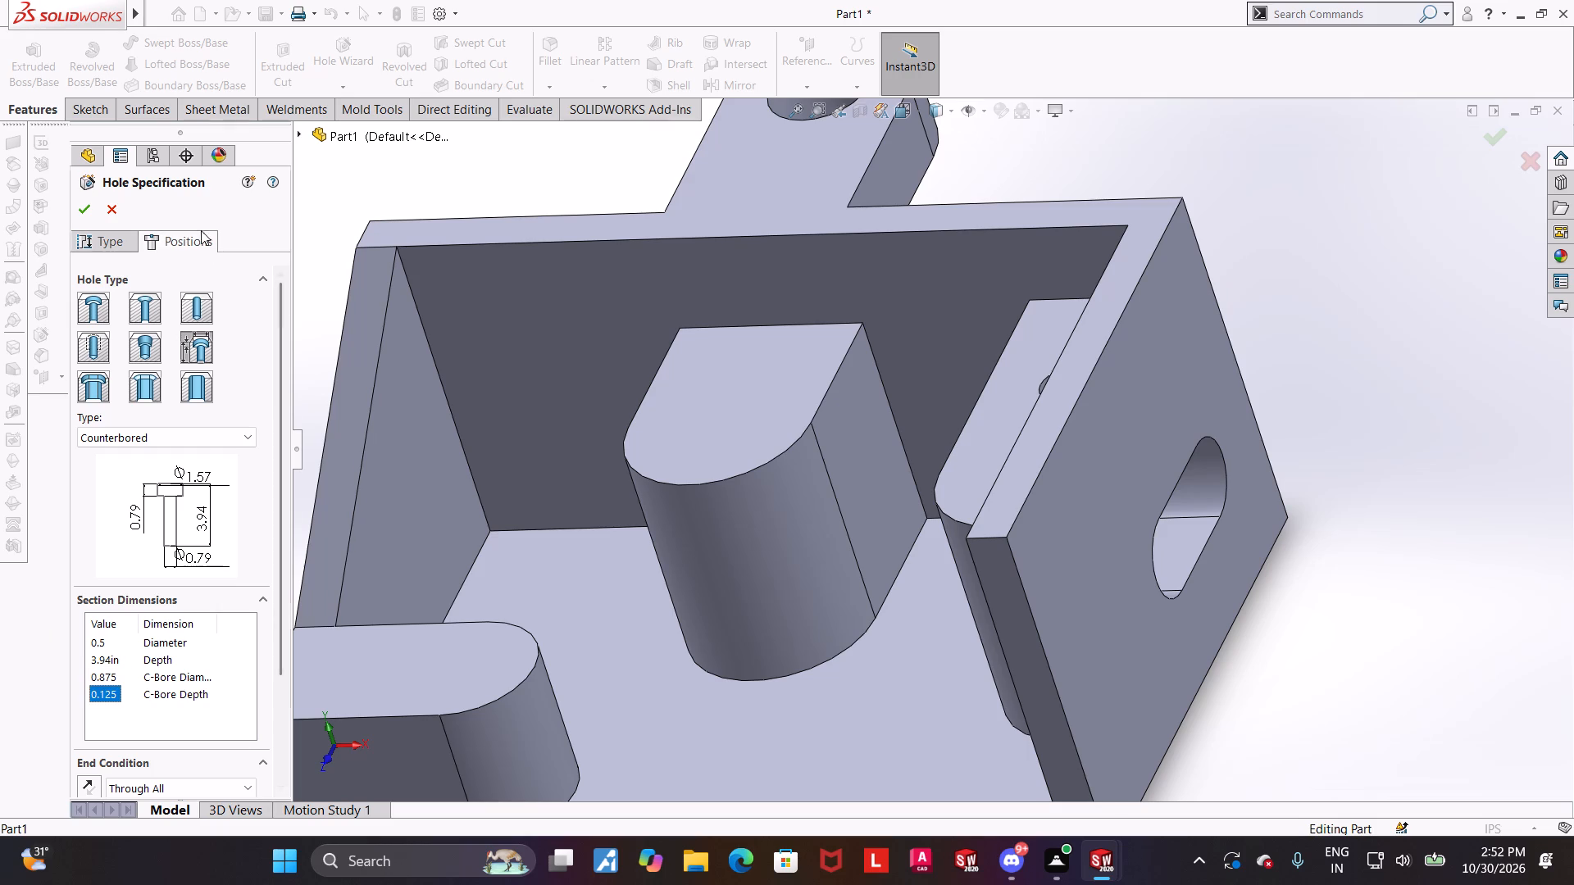
pyautogui.click(723, 418)
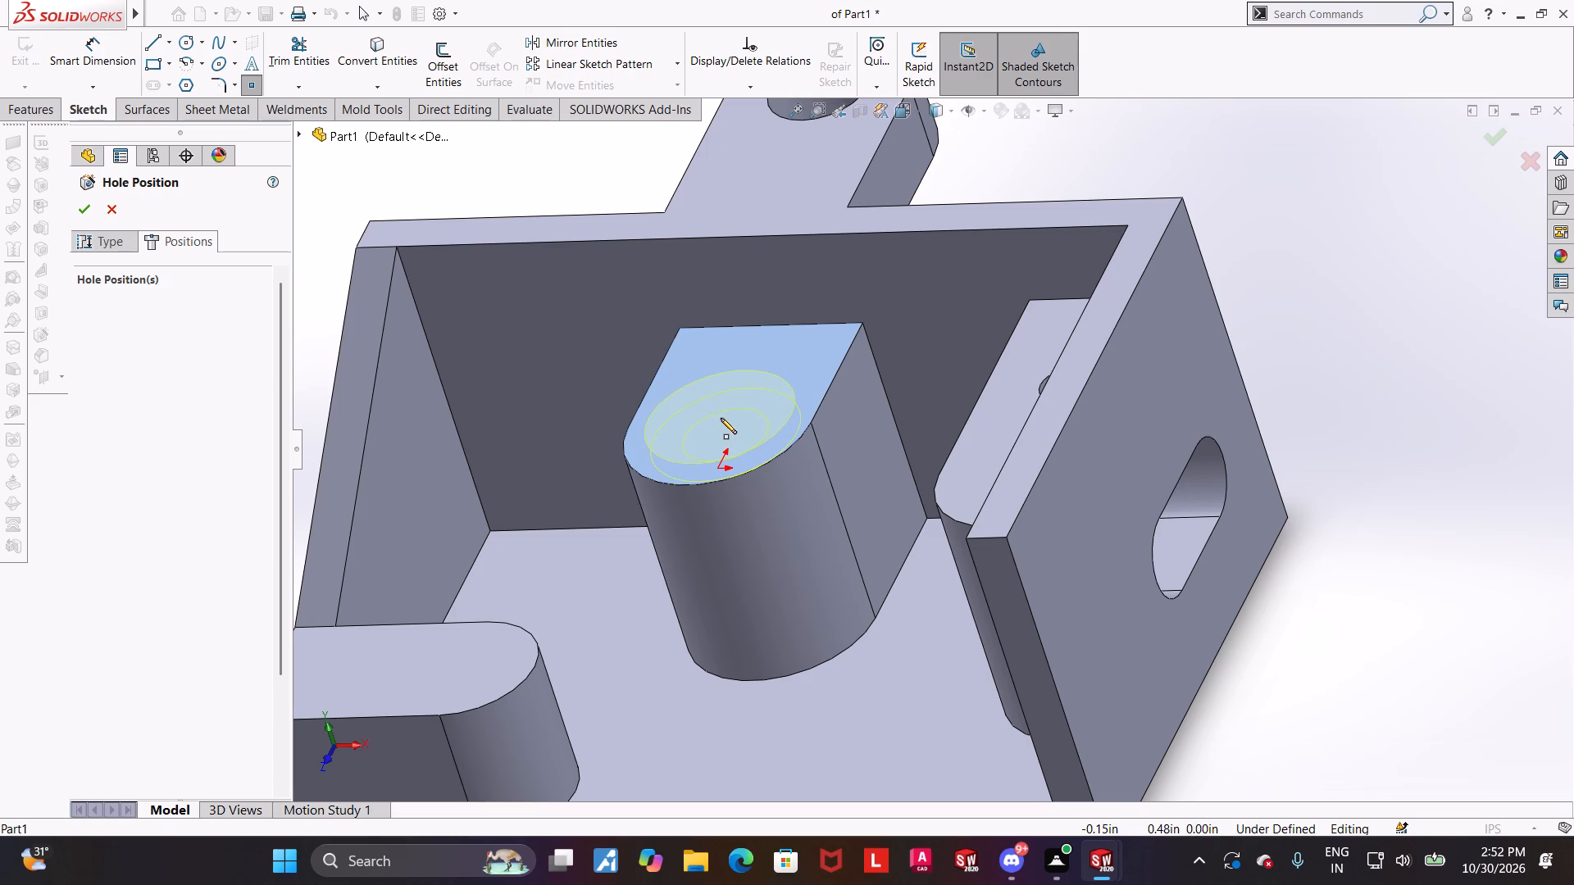
pyautogui.click(721, 418)
pyautogui.press('Escape')
# Make the hole point concentric with the central boss's rounded top edge and finish the counterbored hole.
pyautogui.click(787, 504)
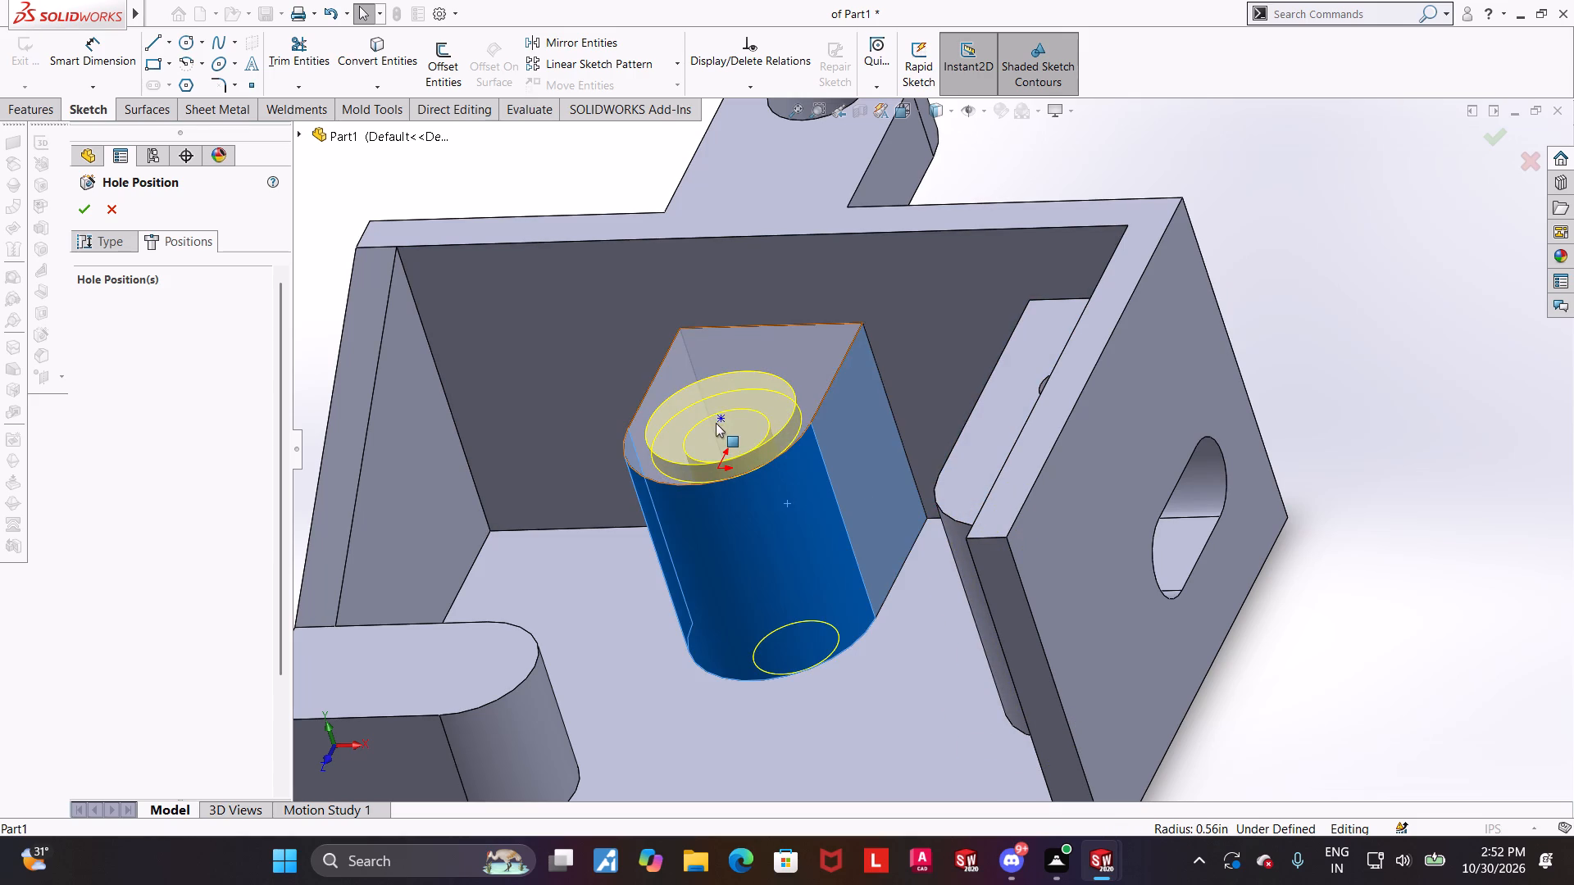
pyautogui.keyDown('ctrl'); pyautogui.click(720, 419); pyautogui.keyUp('ctrl')
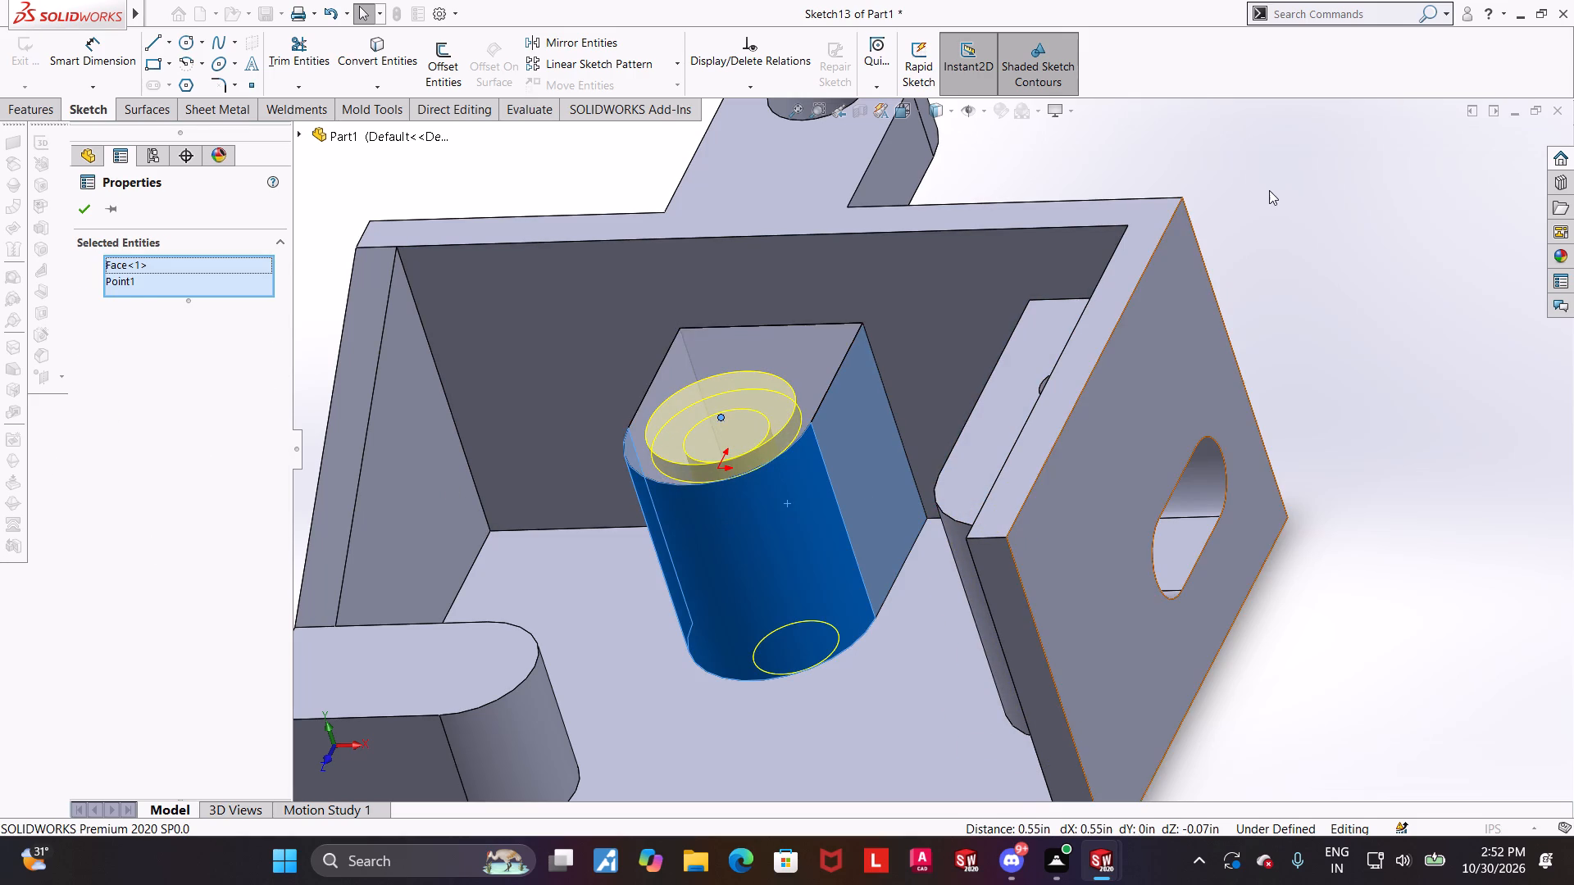
pyautogui.click(1269, 190)
pyautogui.click(796, 445)
pyautogui.keyDown('ctrl'); pyautogui.click(723, 419); pyautogui.keyUp('ctrl')
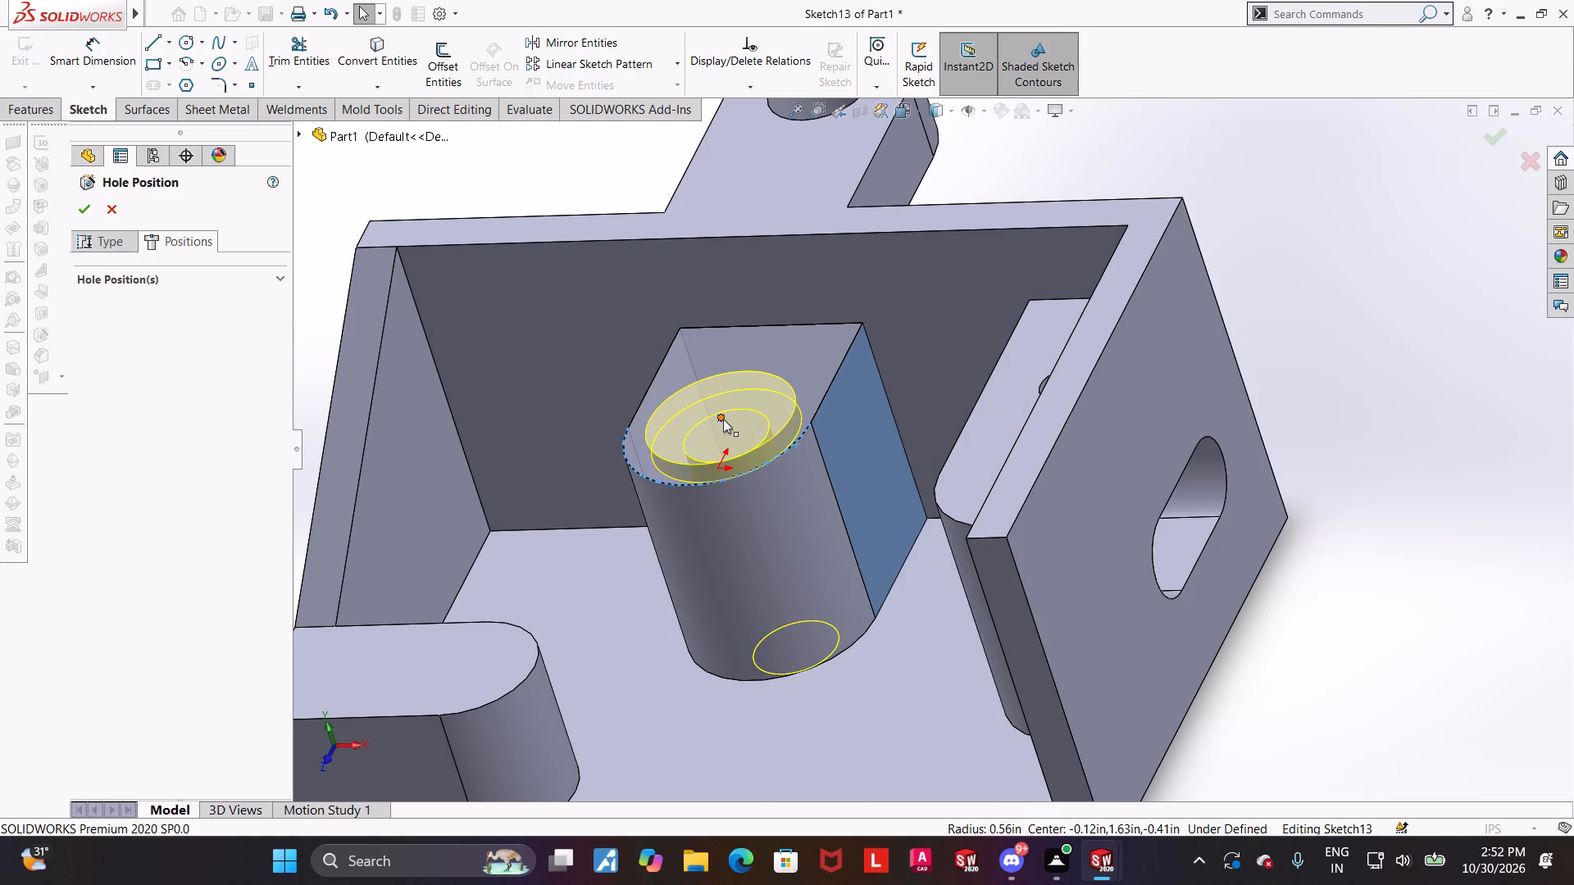
pyautogui.click(96, 501)
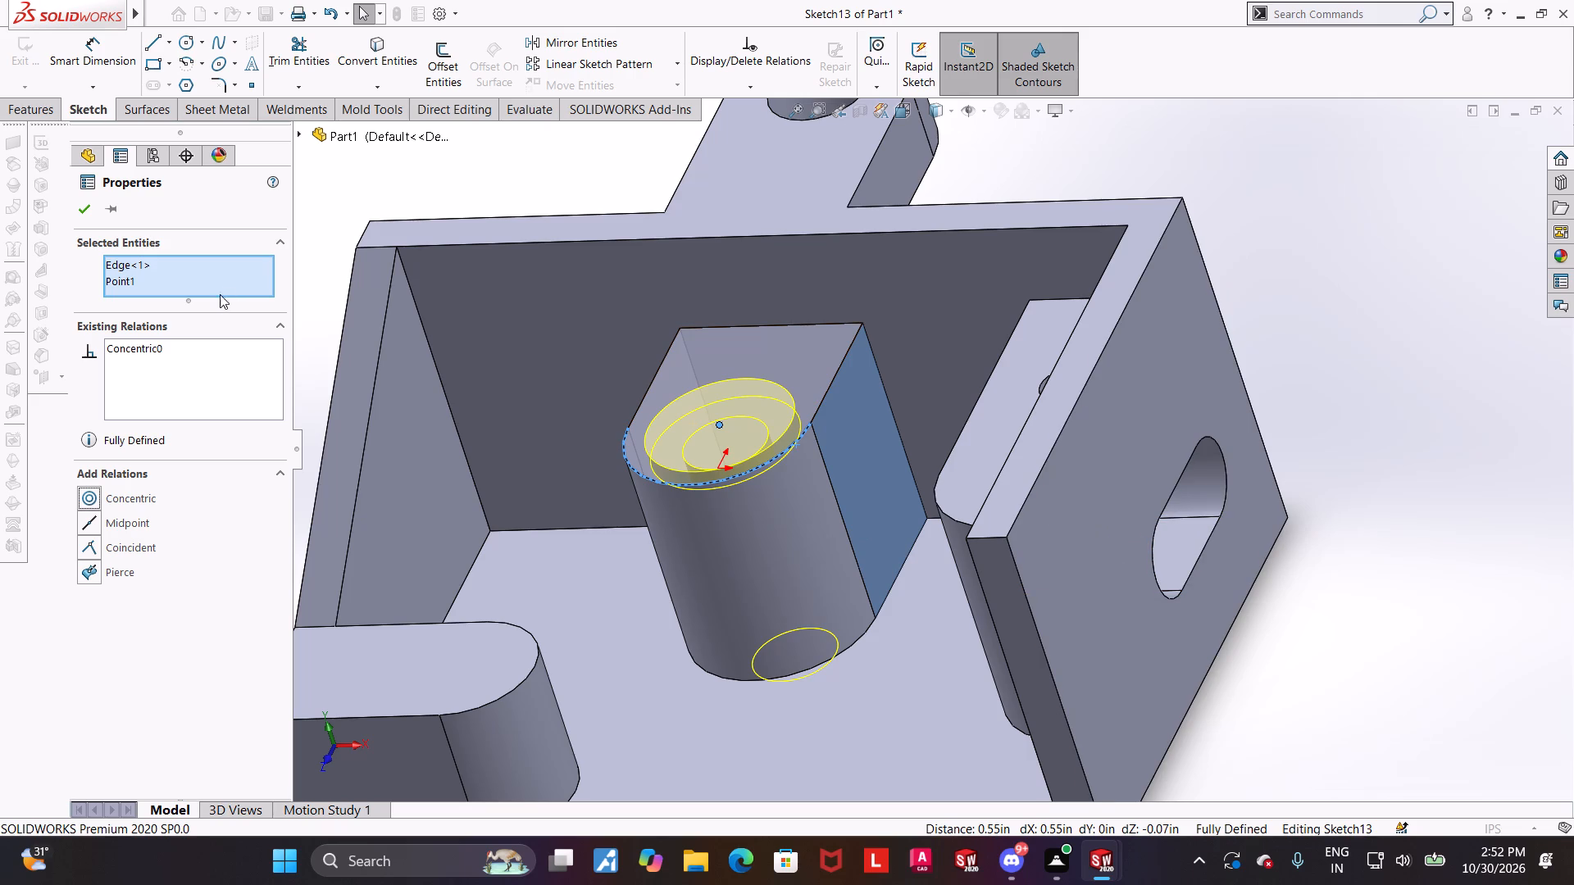
pyautogui.click(94, 206)
pyautogui.moveTo(1347, 550); pyautogui.dragTo(1360, 565, button='middle')
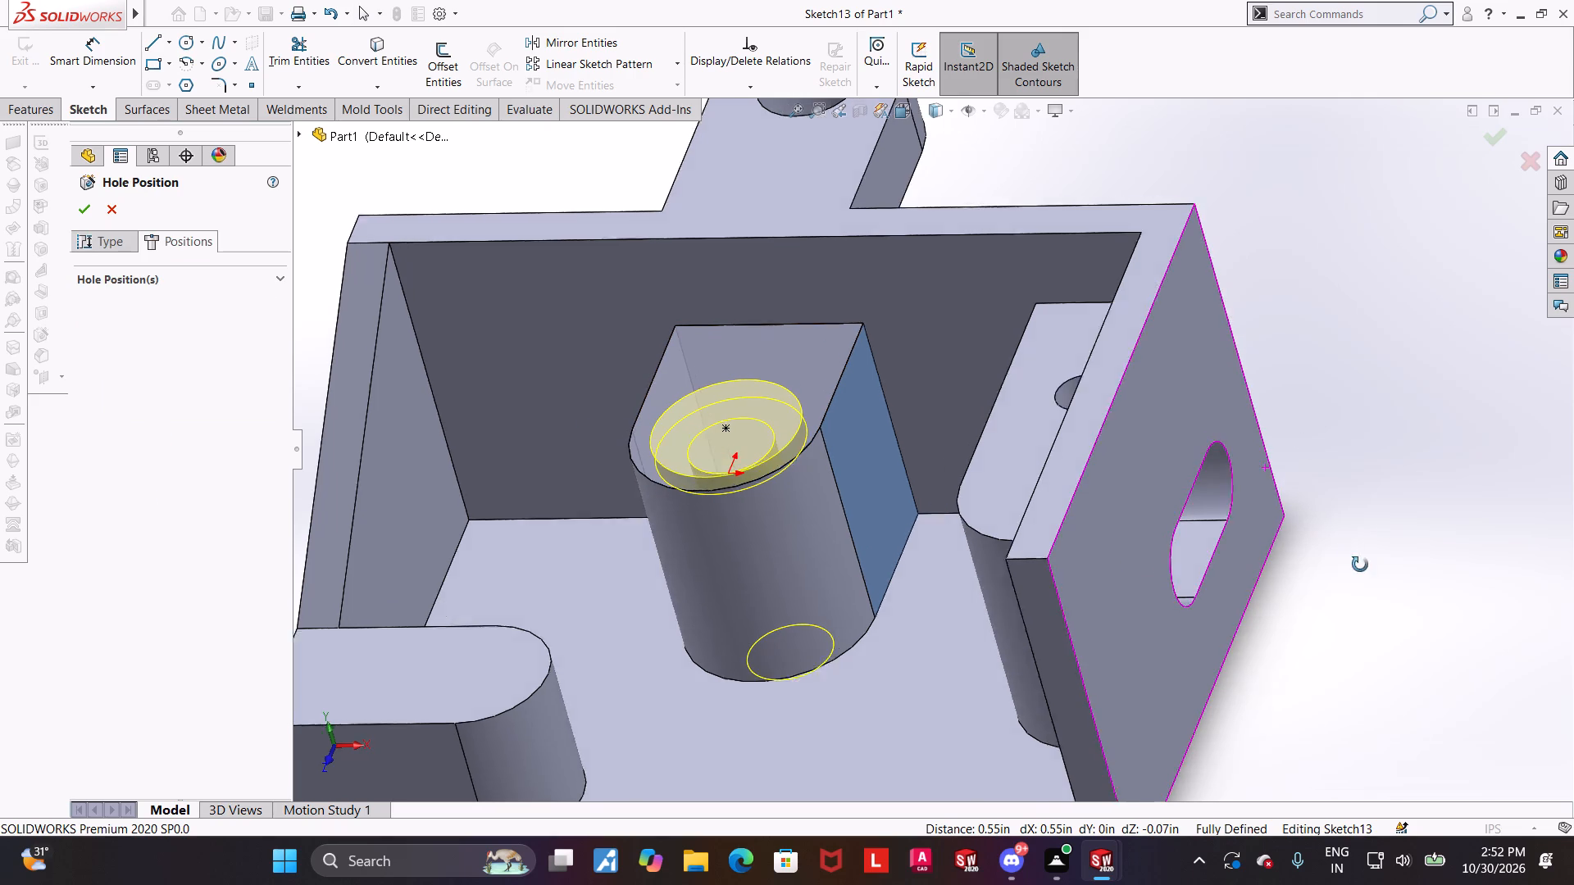
pyautogui.moveTo(1360, 565); pyautogui.dragTo(1364, 570, button='middle')
pyautogui.click(81, 210)
pyautogui.scroll(4, 1238, 511)
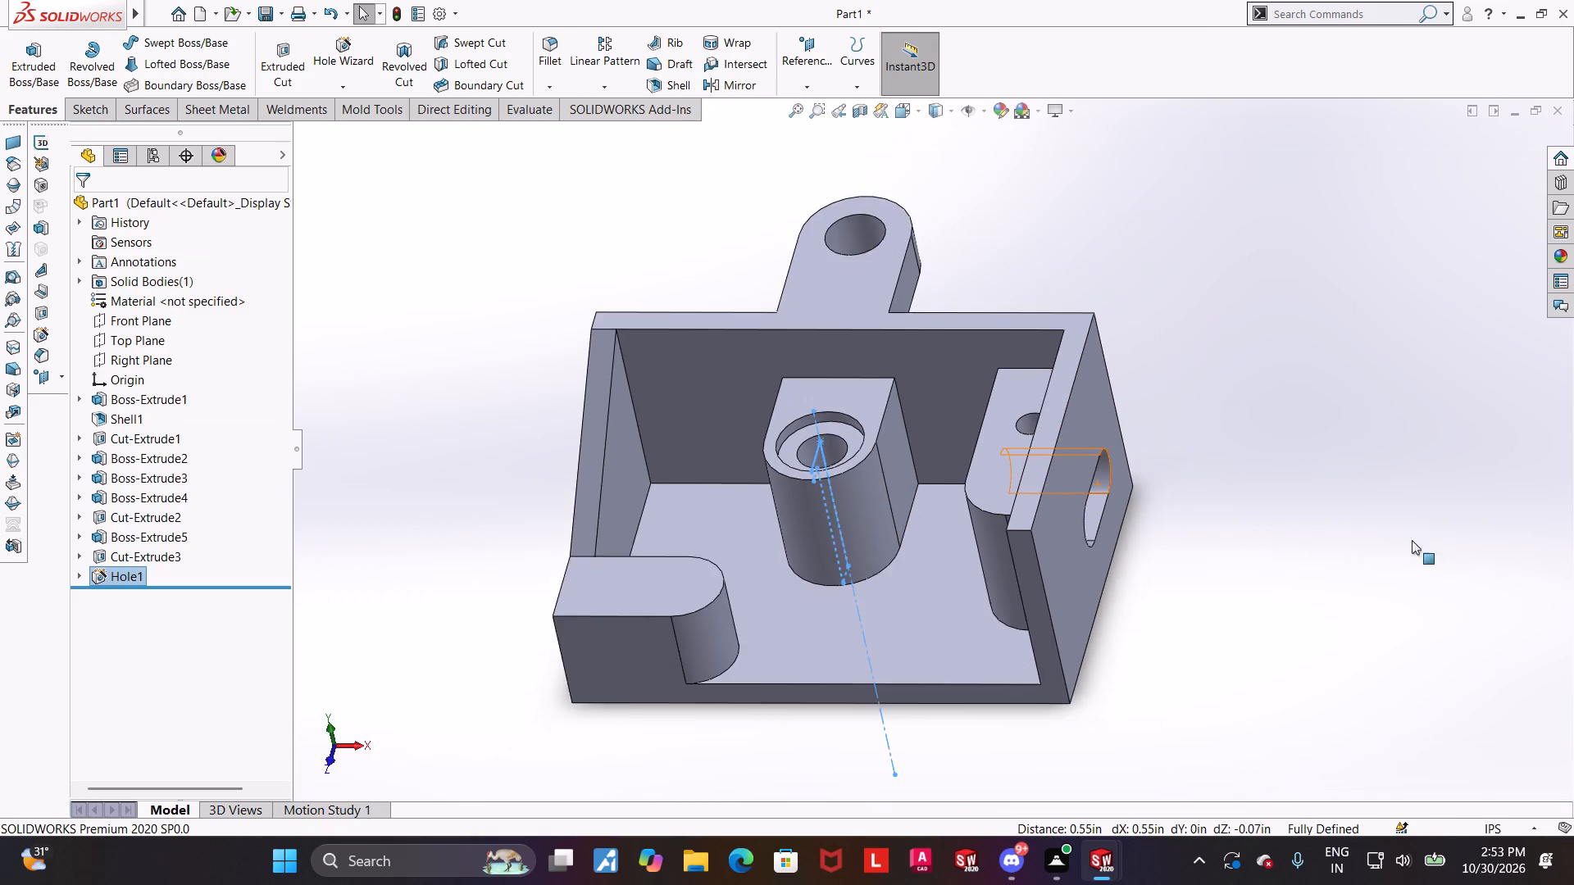
pyautogui.click(1445, 548)
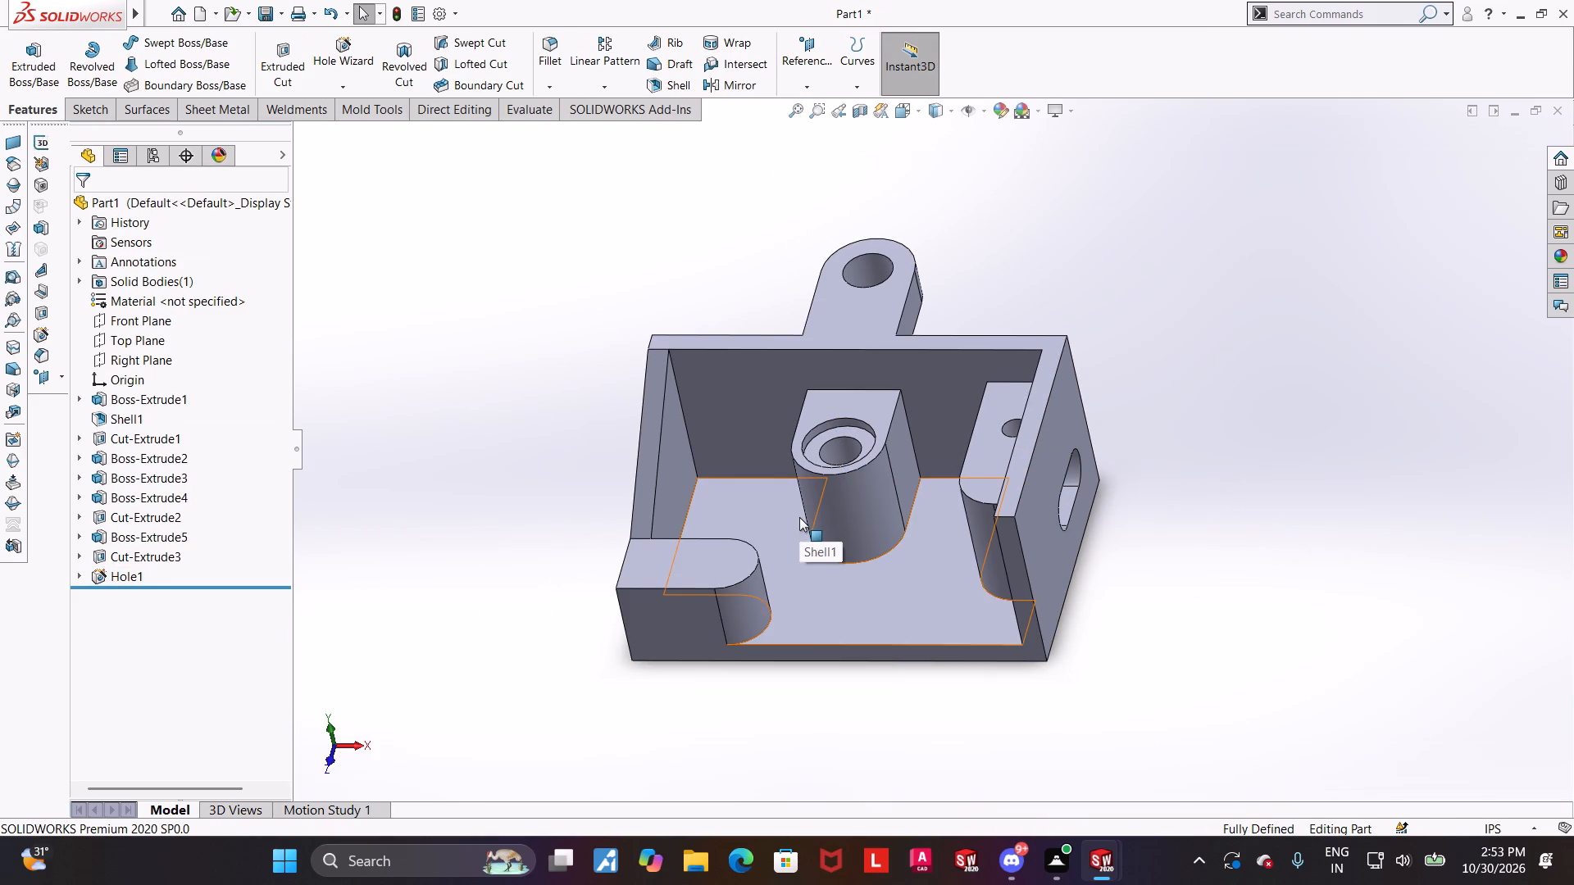
# Examine the counterbored central boss and the other interior bosses from several angles.
pyautogui.moveTo(792, 501); pyautogui.dragTo(800, 477, button='middle')
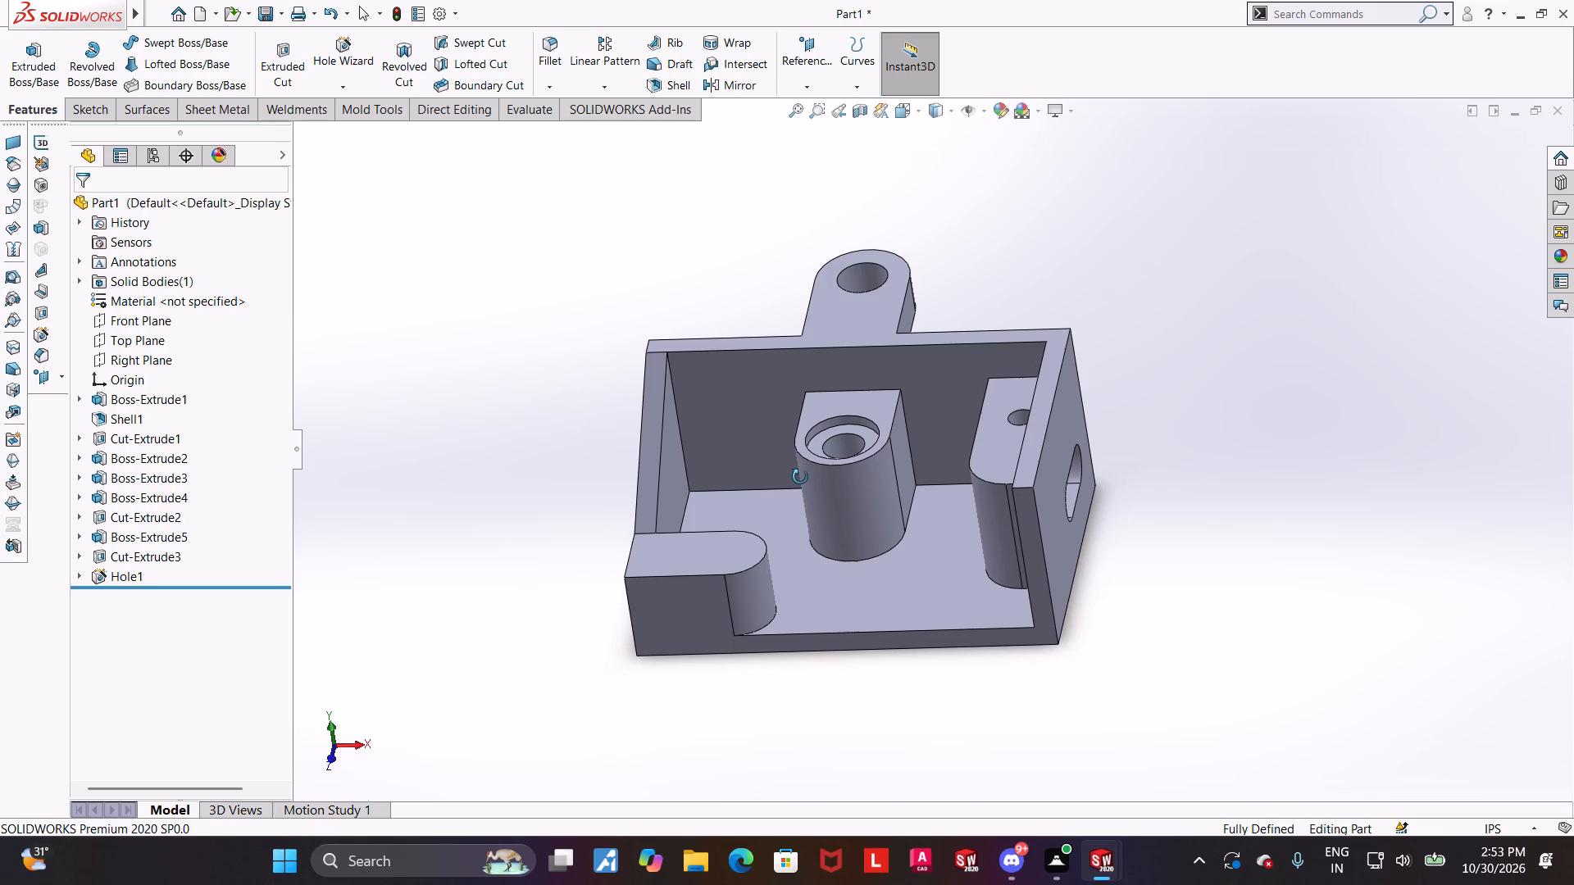
pyautogui.moveTo(800, 477); pyautogui.dragTo(866, 406, button='middle')
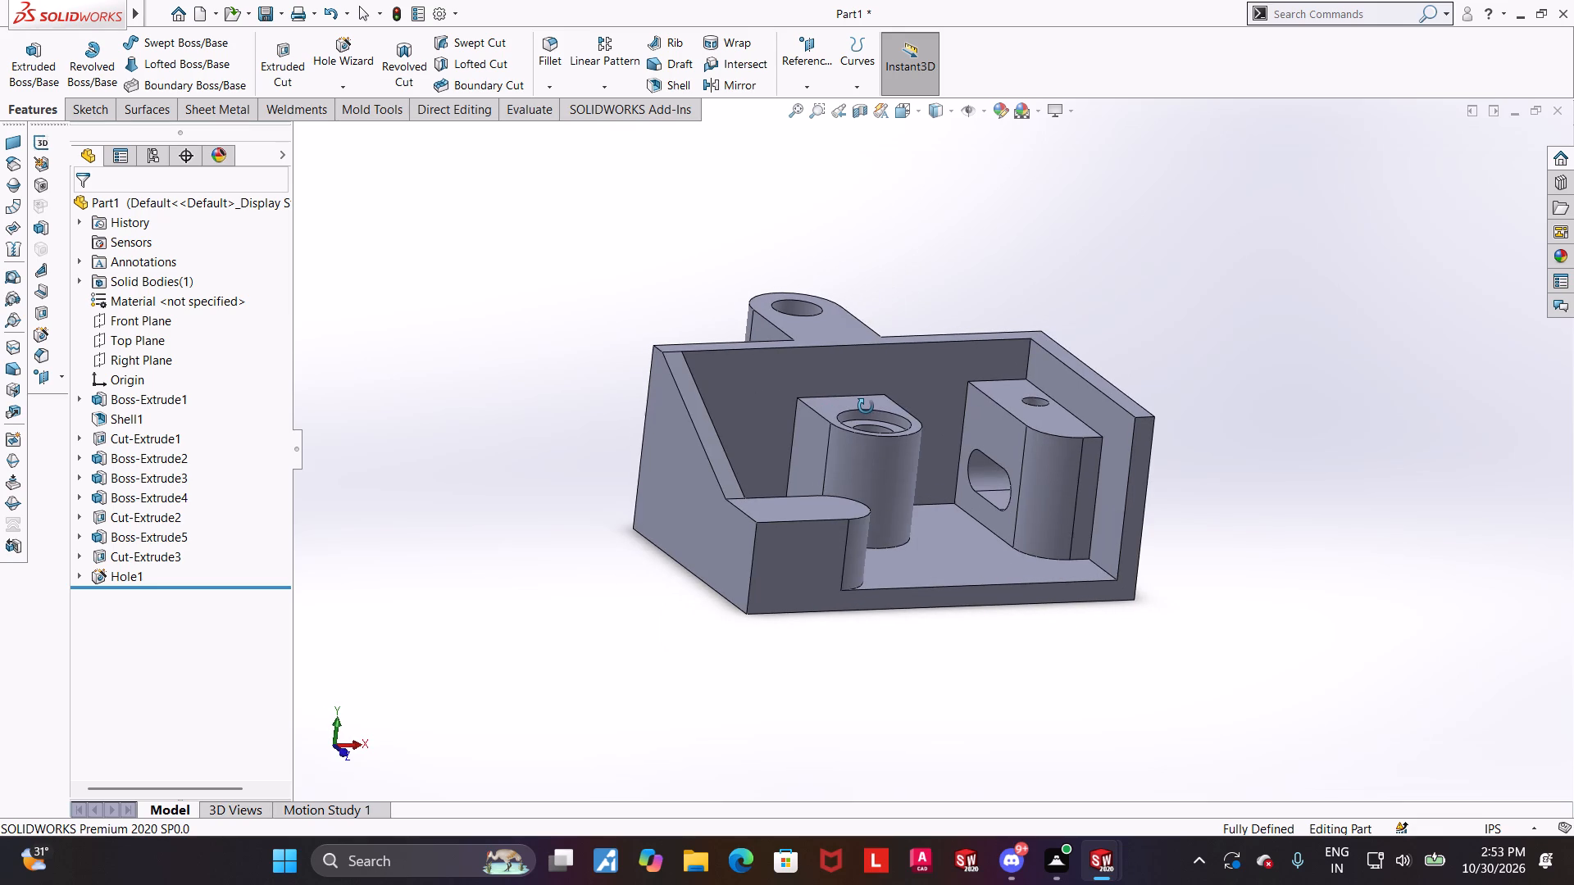
pyautogui.moveTo(866, 406); pyautogui.dragTo(925, 438, button='middle')
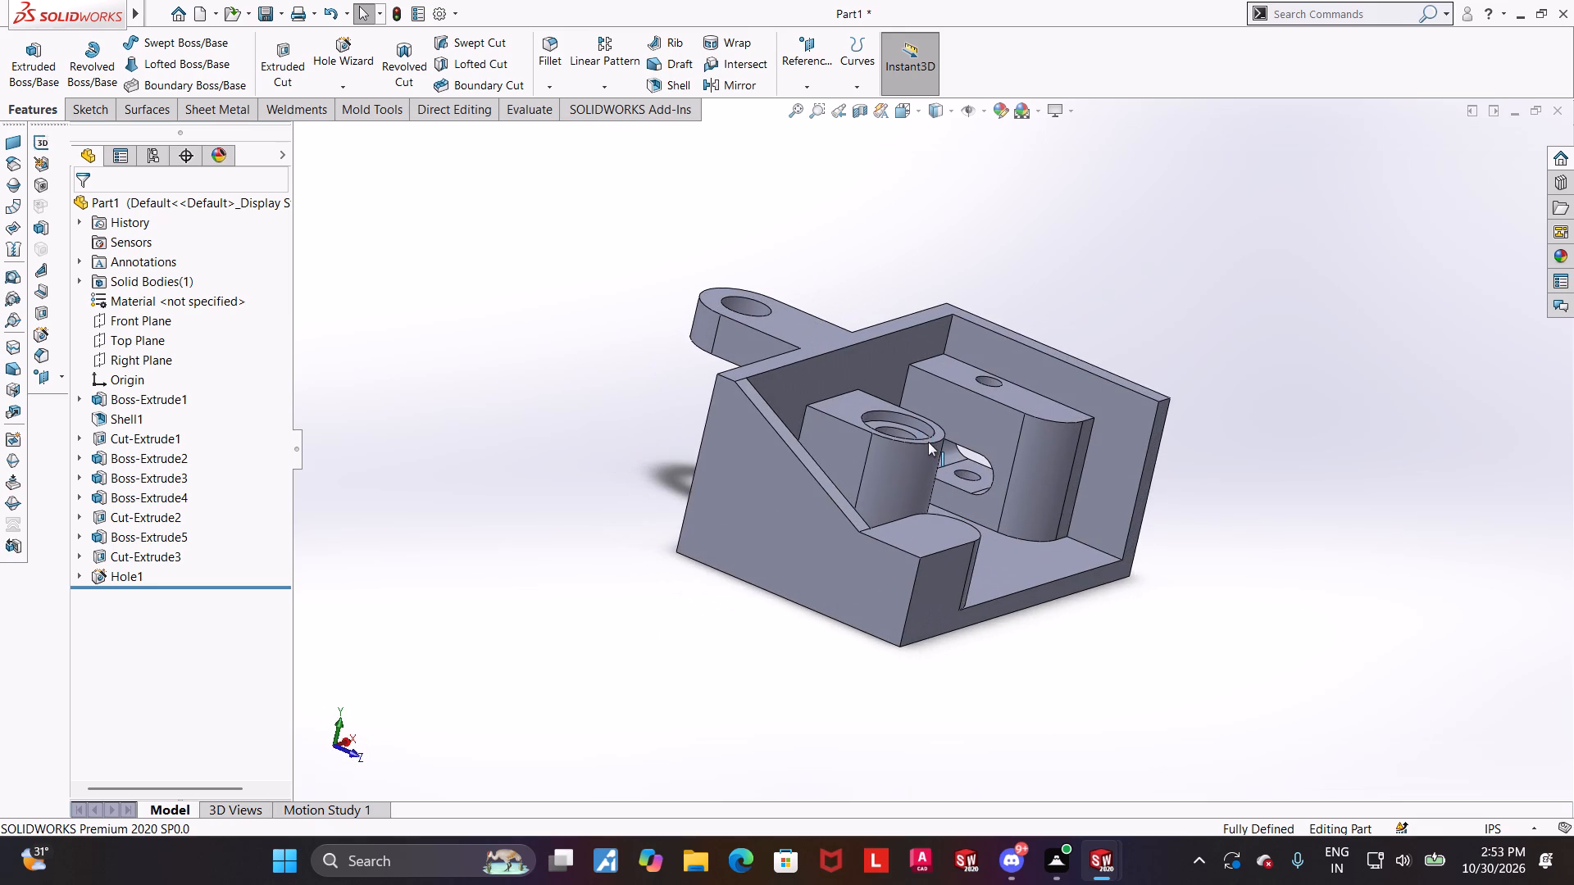
pyautogui.scroll(-3, 921, 436)
pyautogui.moveTo(923, 457); pyautogui.dragTo(878, 509, button='middle')
pyautogui.scroll(2, 848, 513)
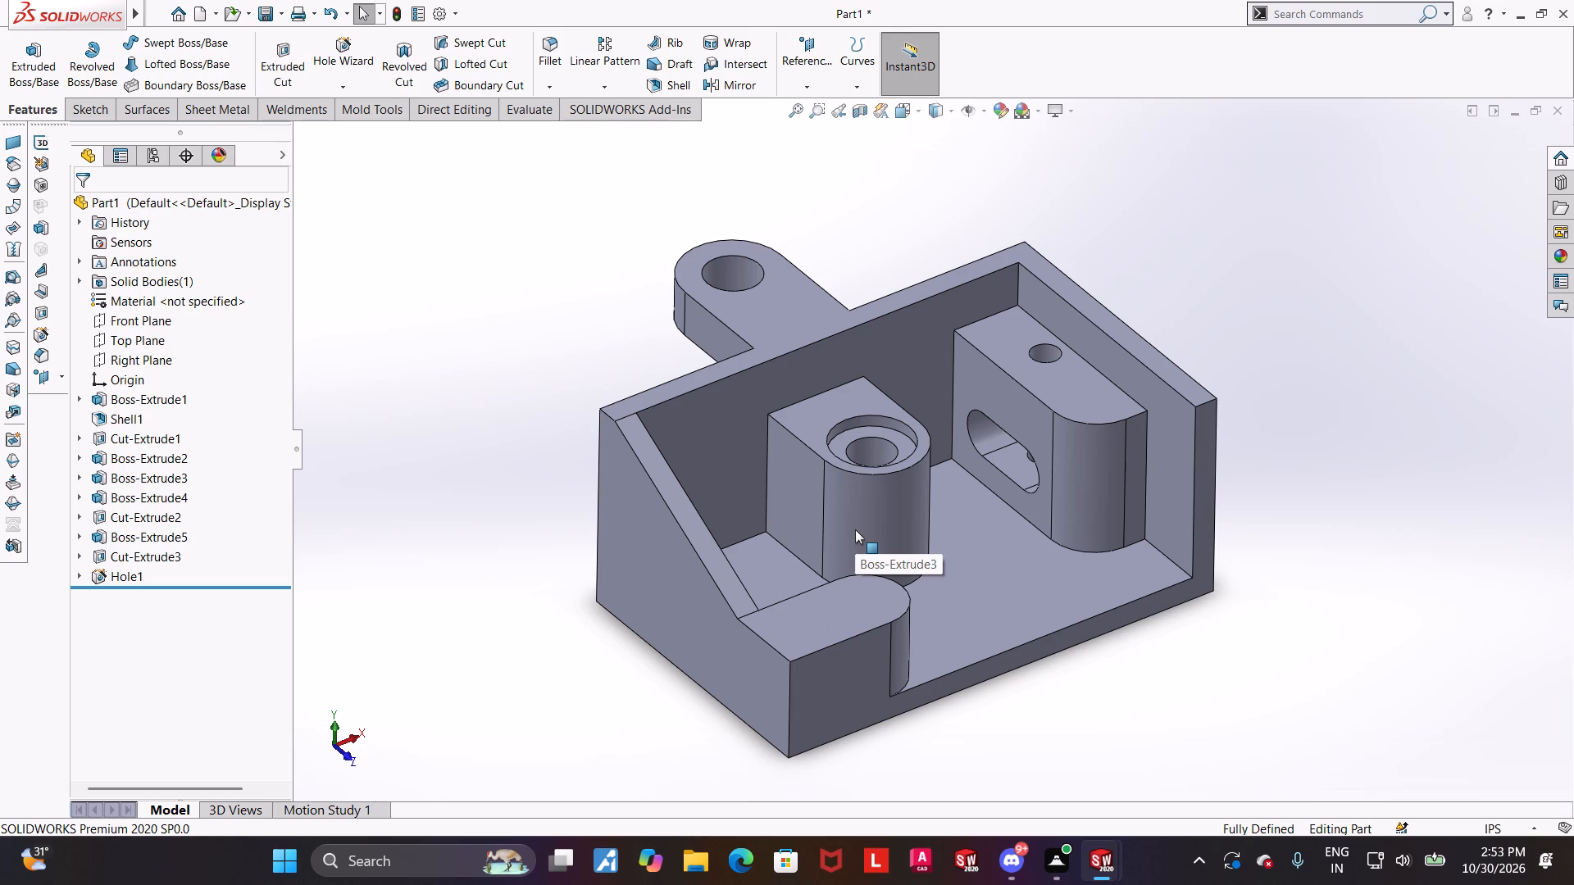
pyautogui.moveTo(855, 529); pyautogui.dragTo(847, 502, button='middle')
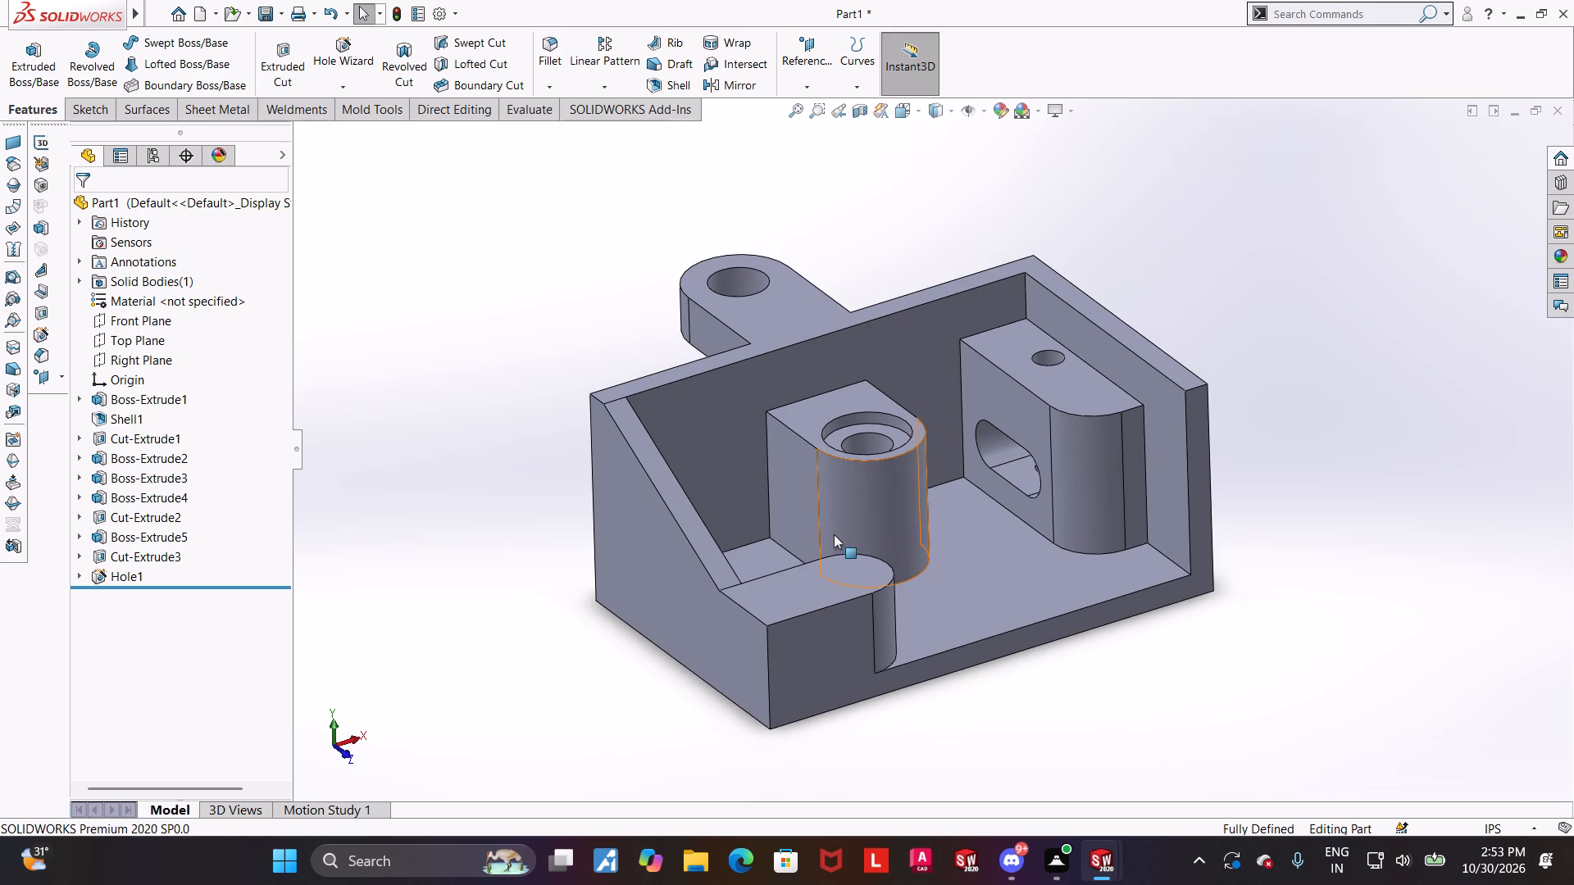
pyautogui.moveTo(880, 561); pyautogui.dragTo(873, 574, button='middle')
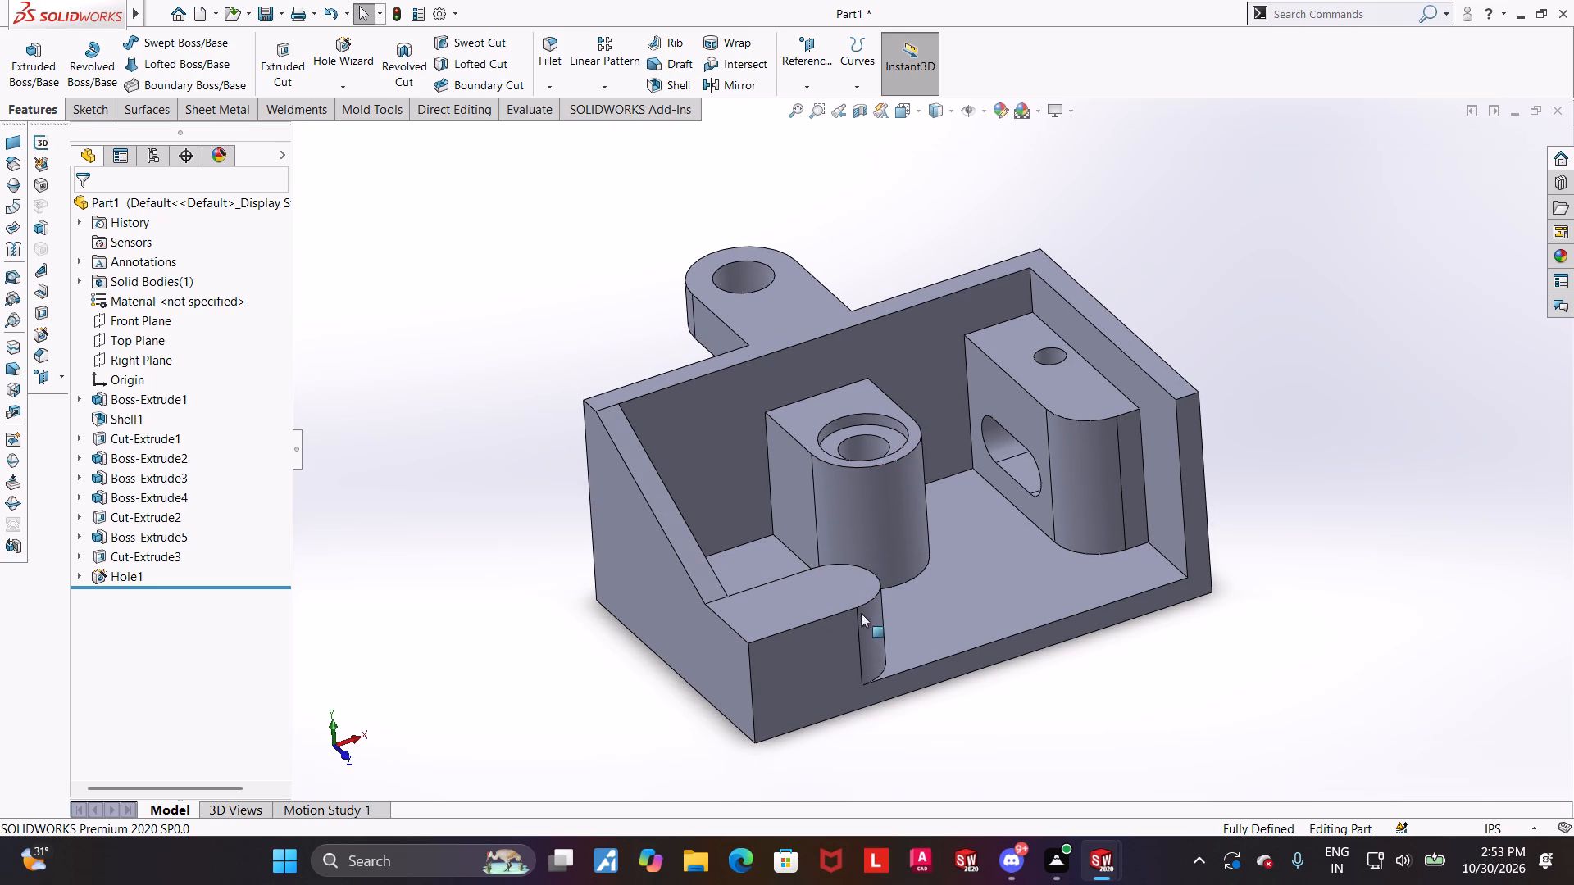
# Start another Counterbored hole and set its diameter to 0.441 in.
pyautogui.click(359, 48)
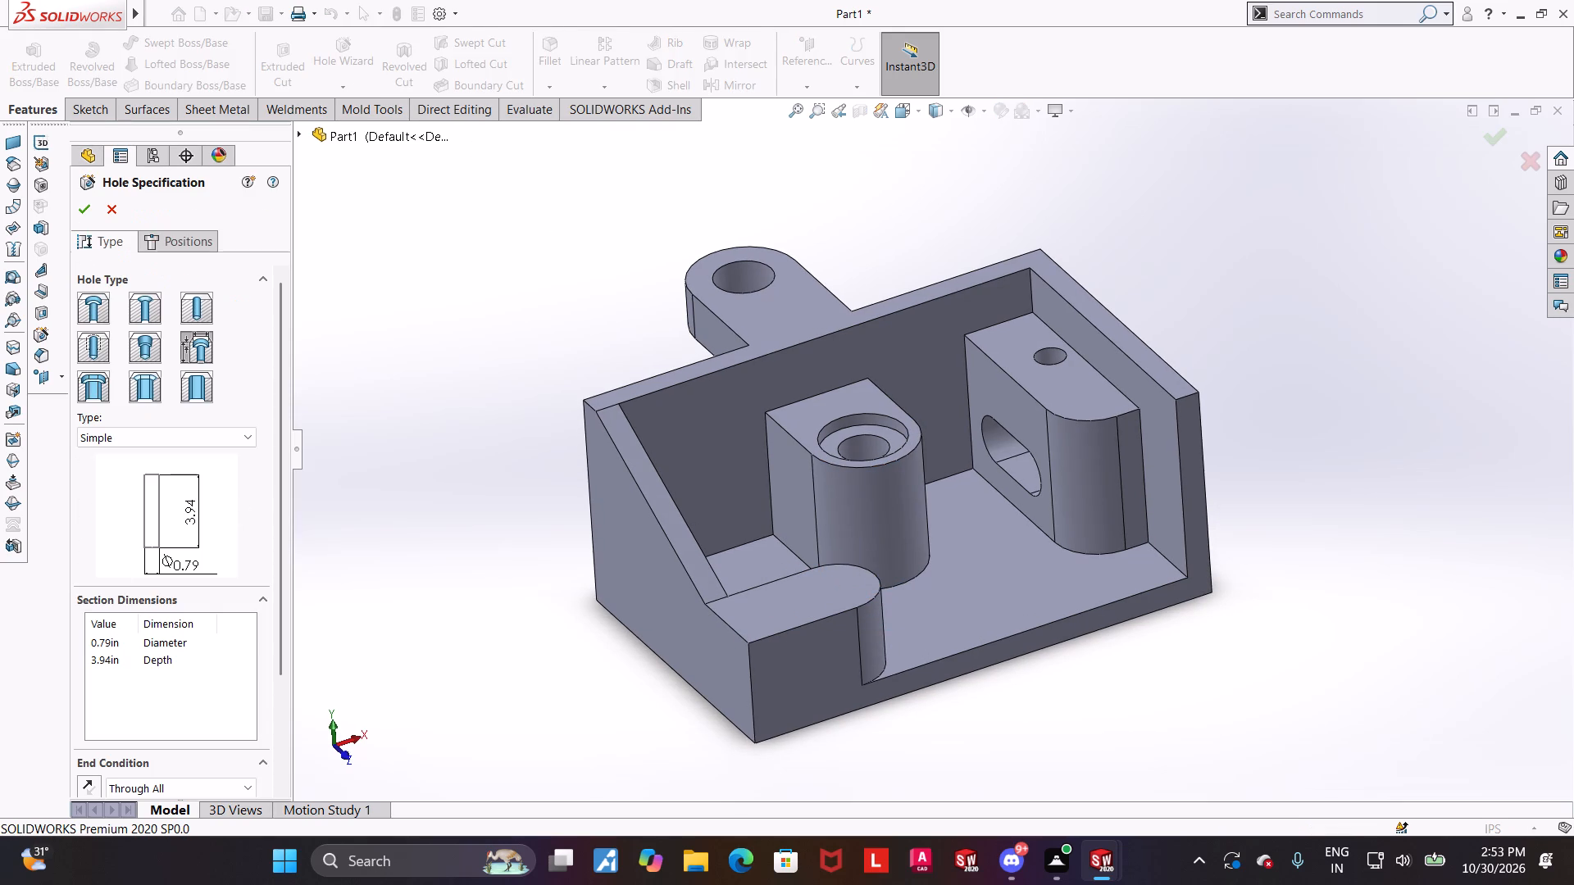
pyautogui.click(142, 437)
pyautogui.click(121, 551)
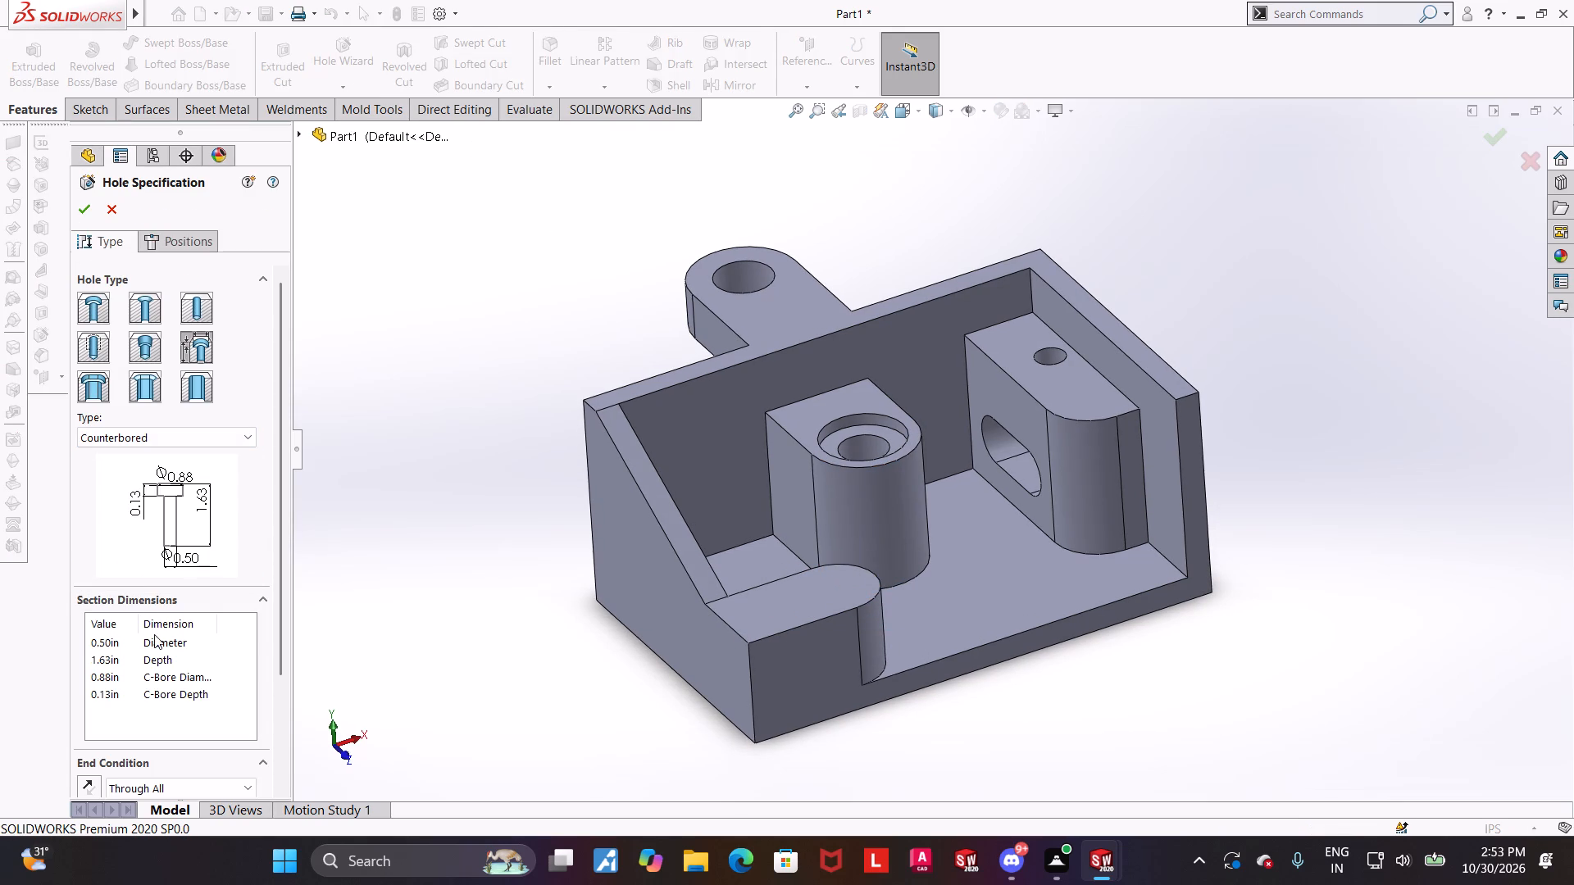
pyautogui.doubleClick(113, 640)
pyautogui.write('0.')
pyautogui.write('441')
pyautogui.press('Return')
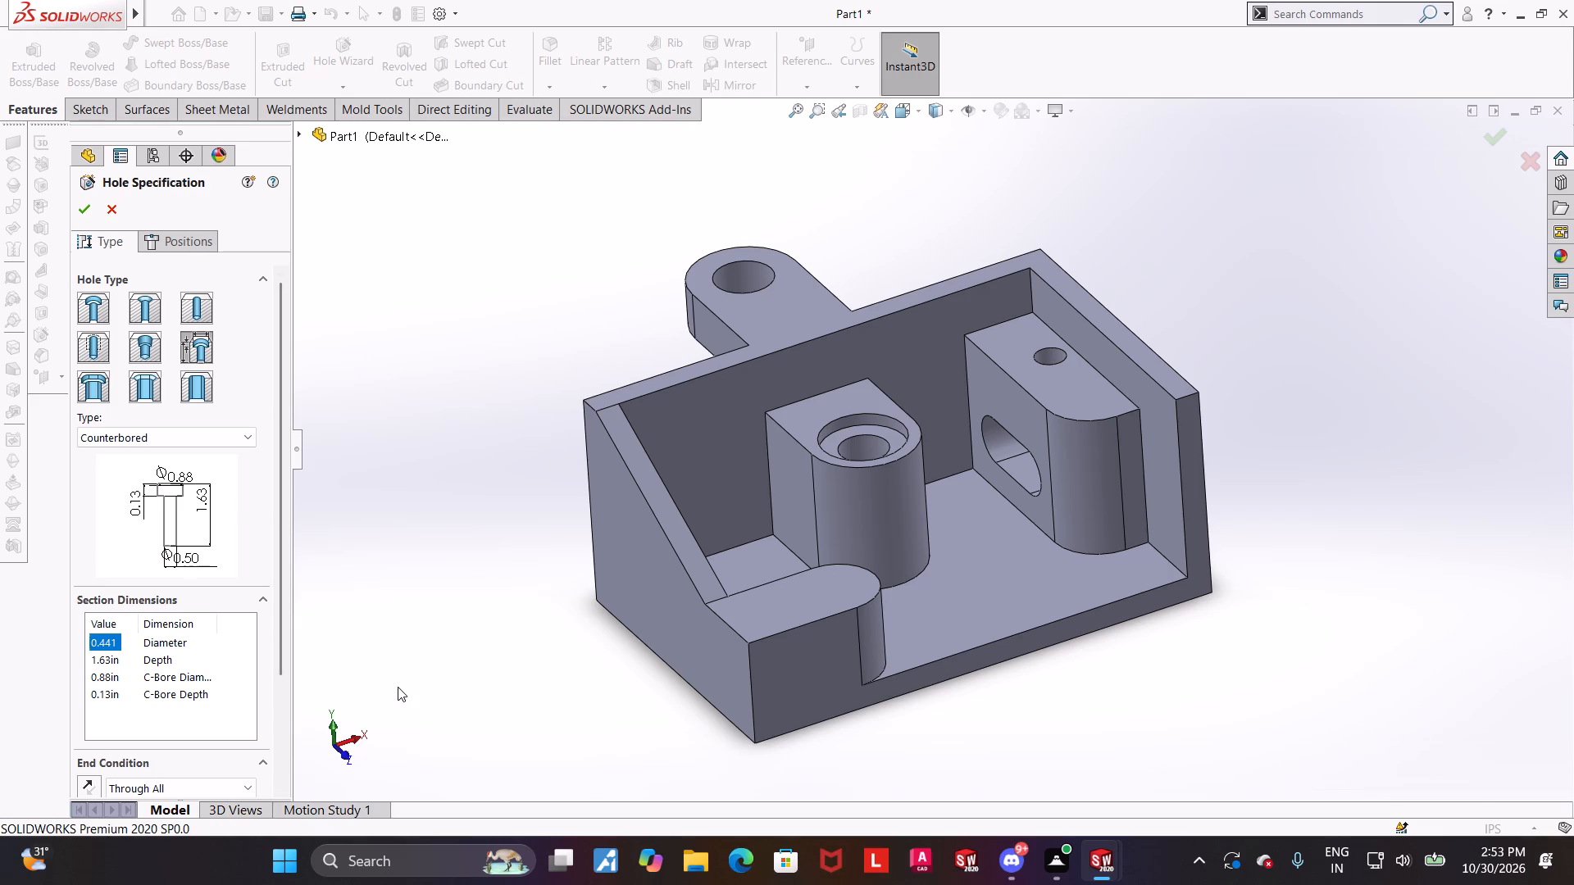
pyautogui.click(354, 678)
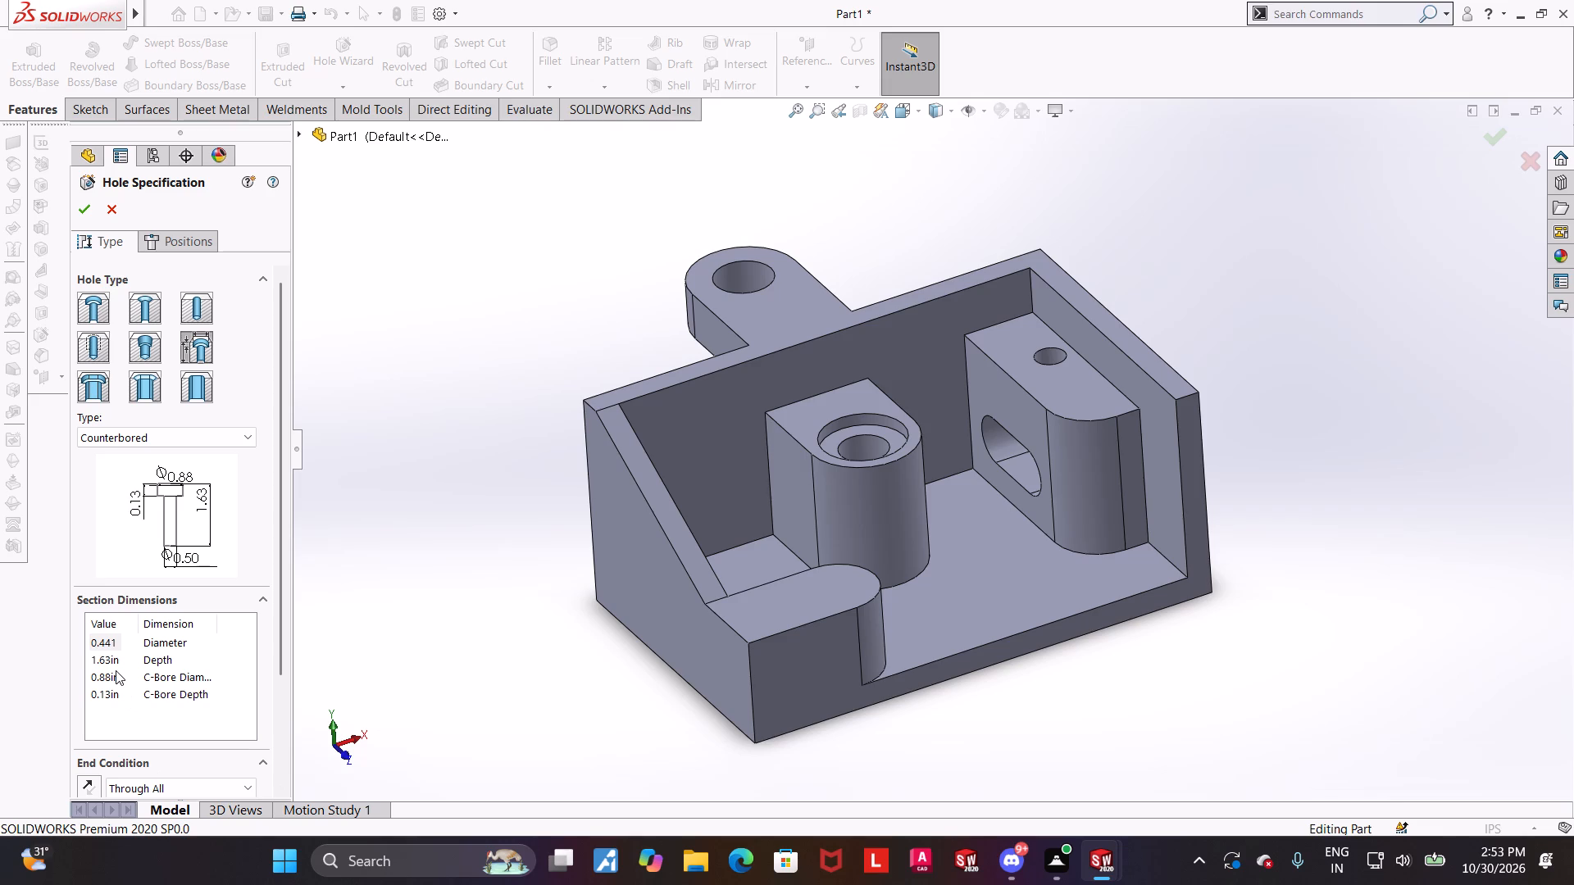
# Set the counterbore diameter to 0.625 in and the counterbore depth to 0.125 in for the new hole.
pyautogui.doubleClick(116, 670)
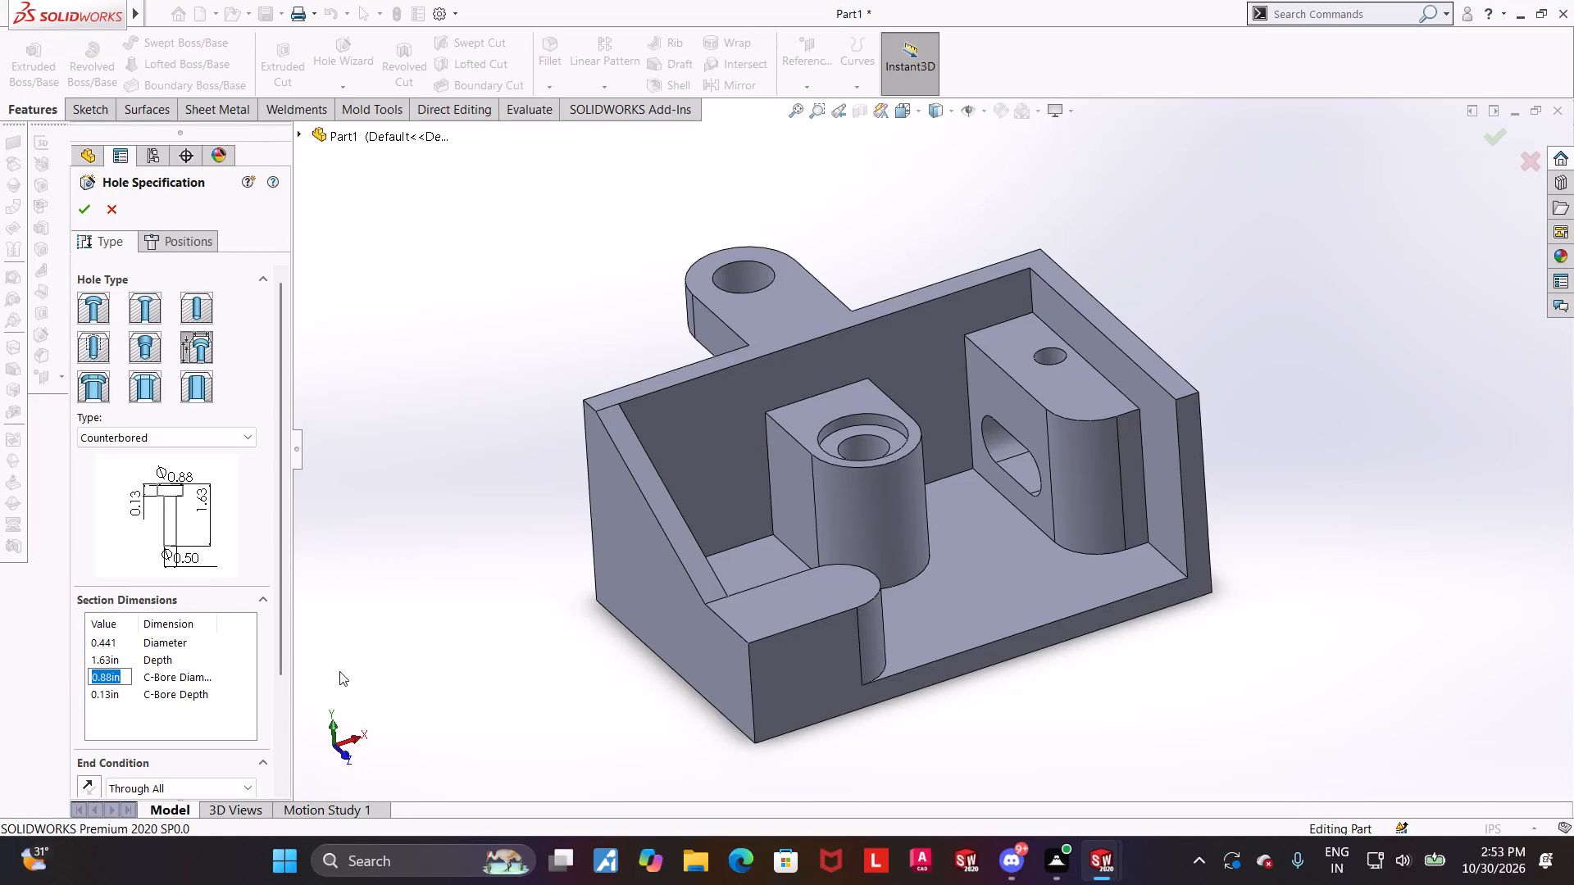
pyautogui.write('0.6')
pyautogui.write('25')
pyautogui.press('Return')
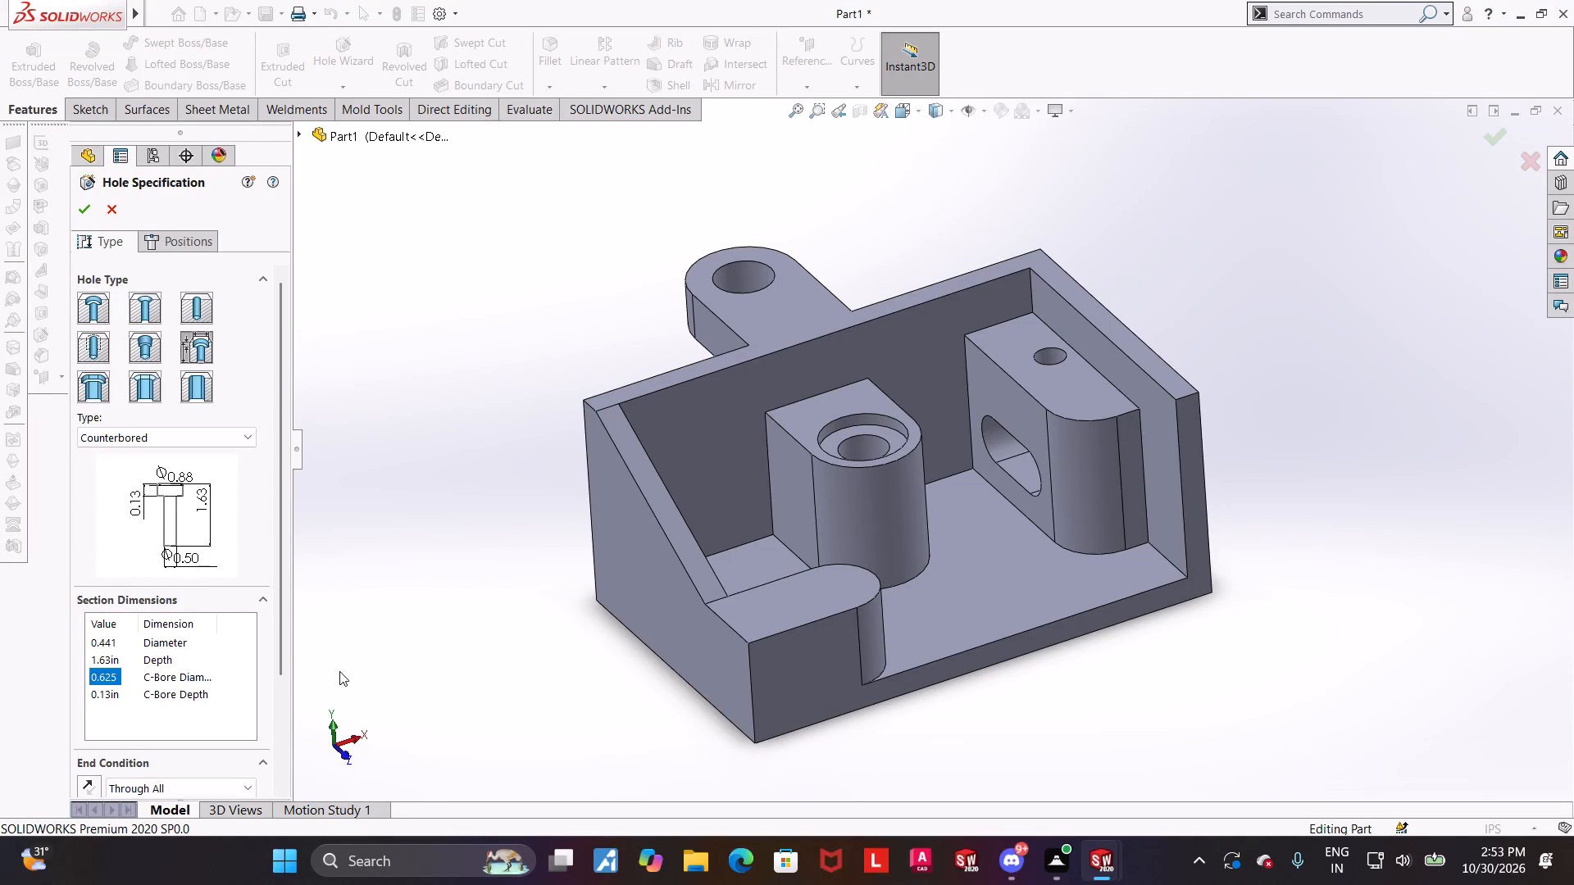
pyautogui.click(521, 588)
pyautogui.doubleClick(120, 696)
pyautogui.write('0.125')
pyautogui.press('Return')
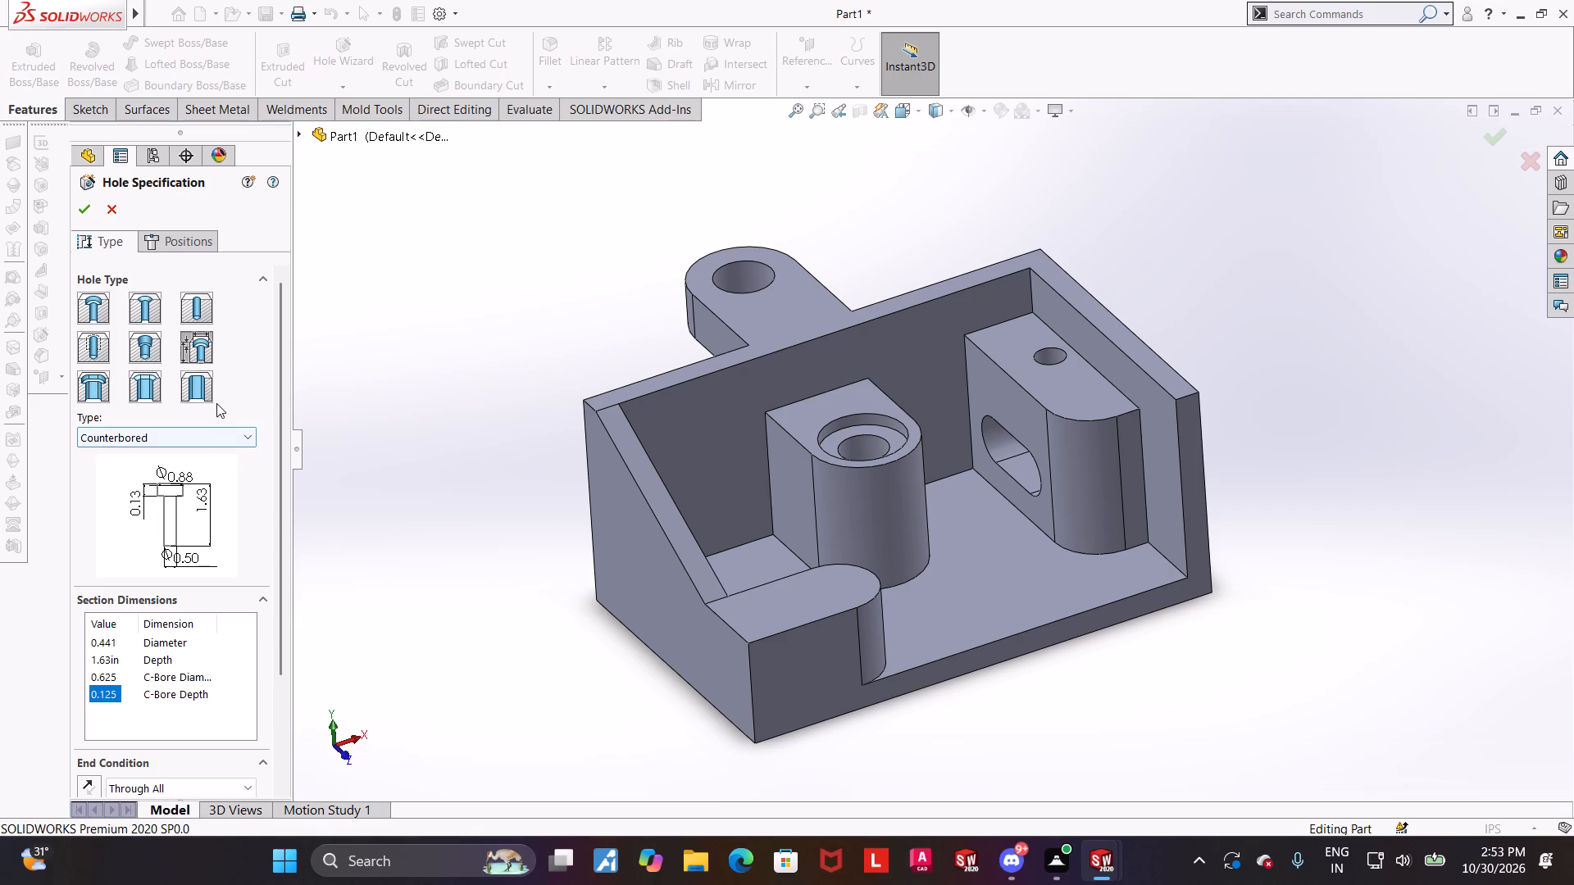
# Place one counterbored hole point on the top face of the low front corner boss beside the sloped wall.
pyautogui.click(183, 247)
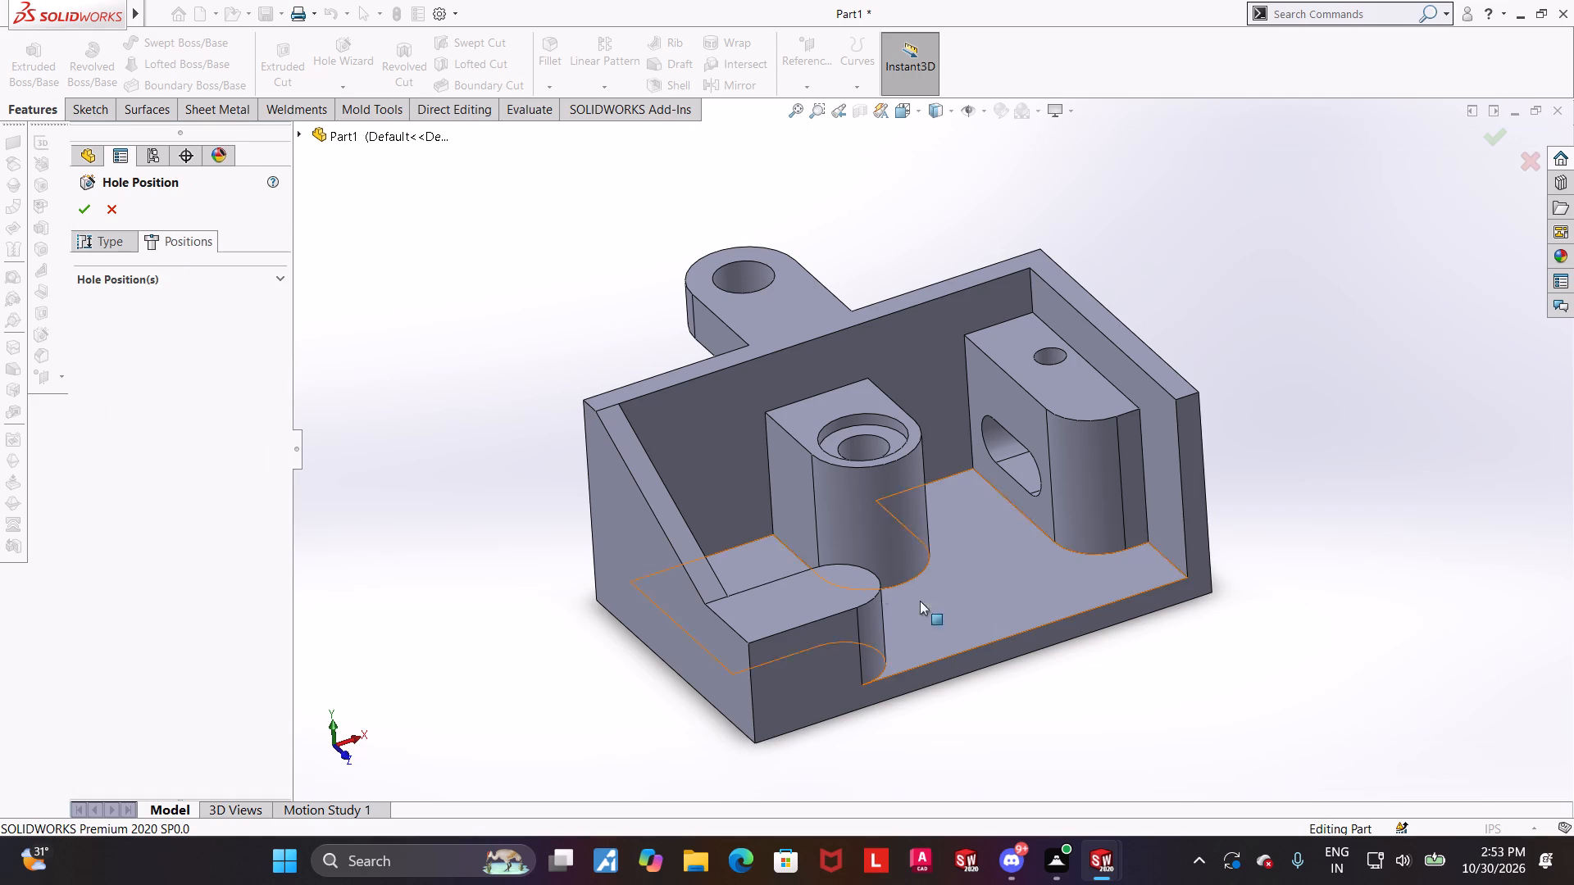
pyautogui.click(826, 586)
pyautogui.moveTo(834, 588); pyautogui.dragTo(846, 609, button='middle')
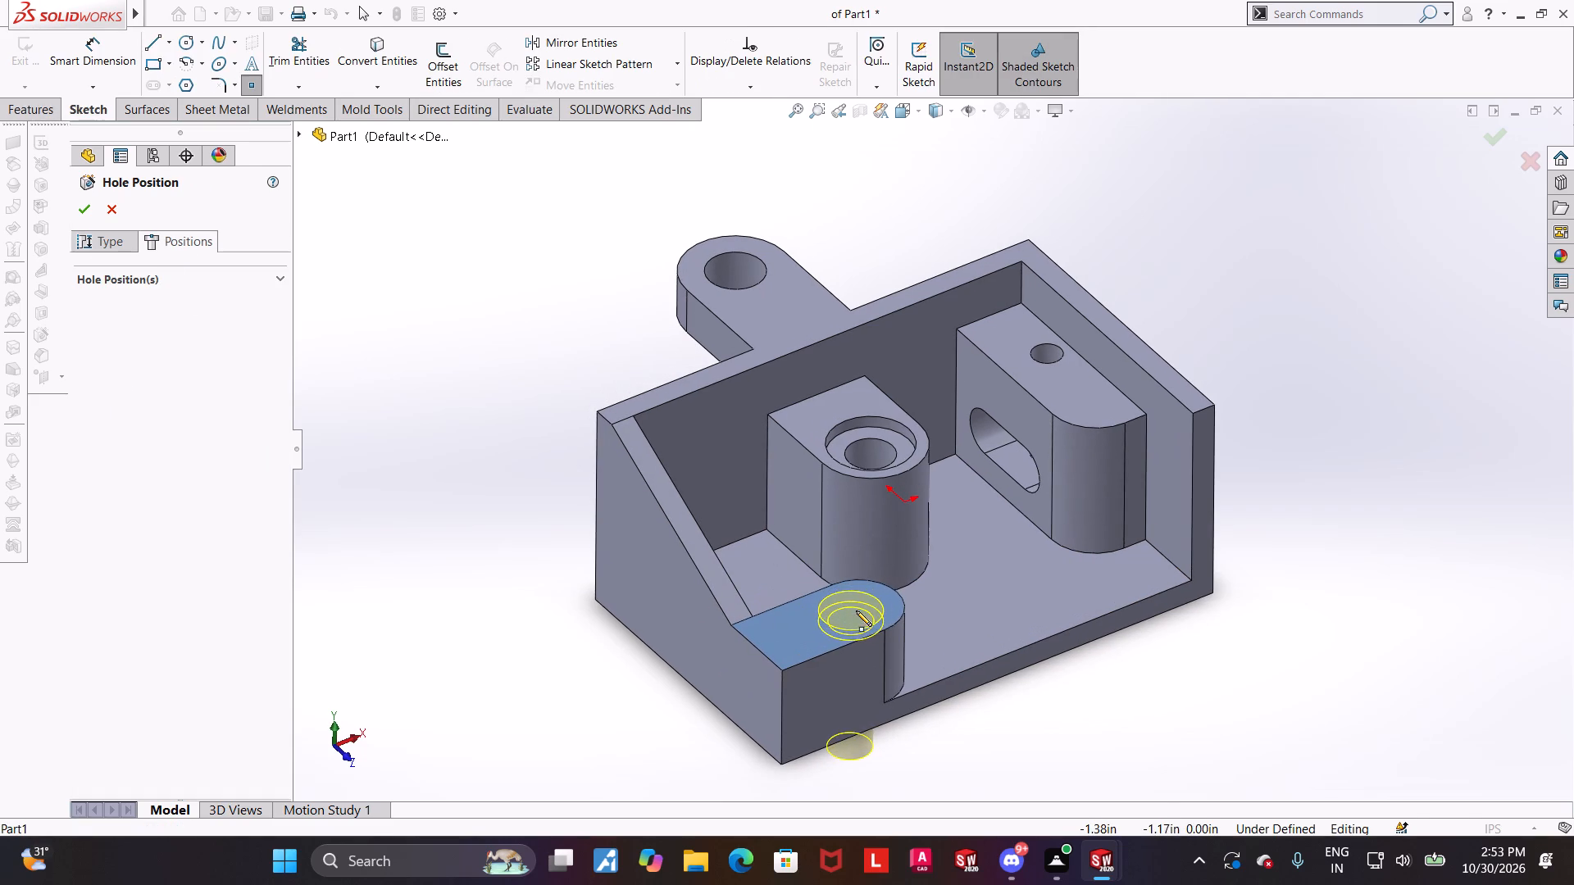
pyautogui.click(860, 602)
pyautogui.press('Escape')
pyautogui.moveTo(1196, 659); pyautogui.dragTo(1187, 802, button='middle')
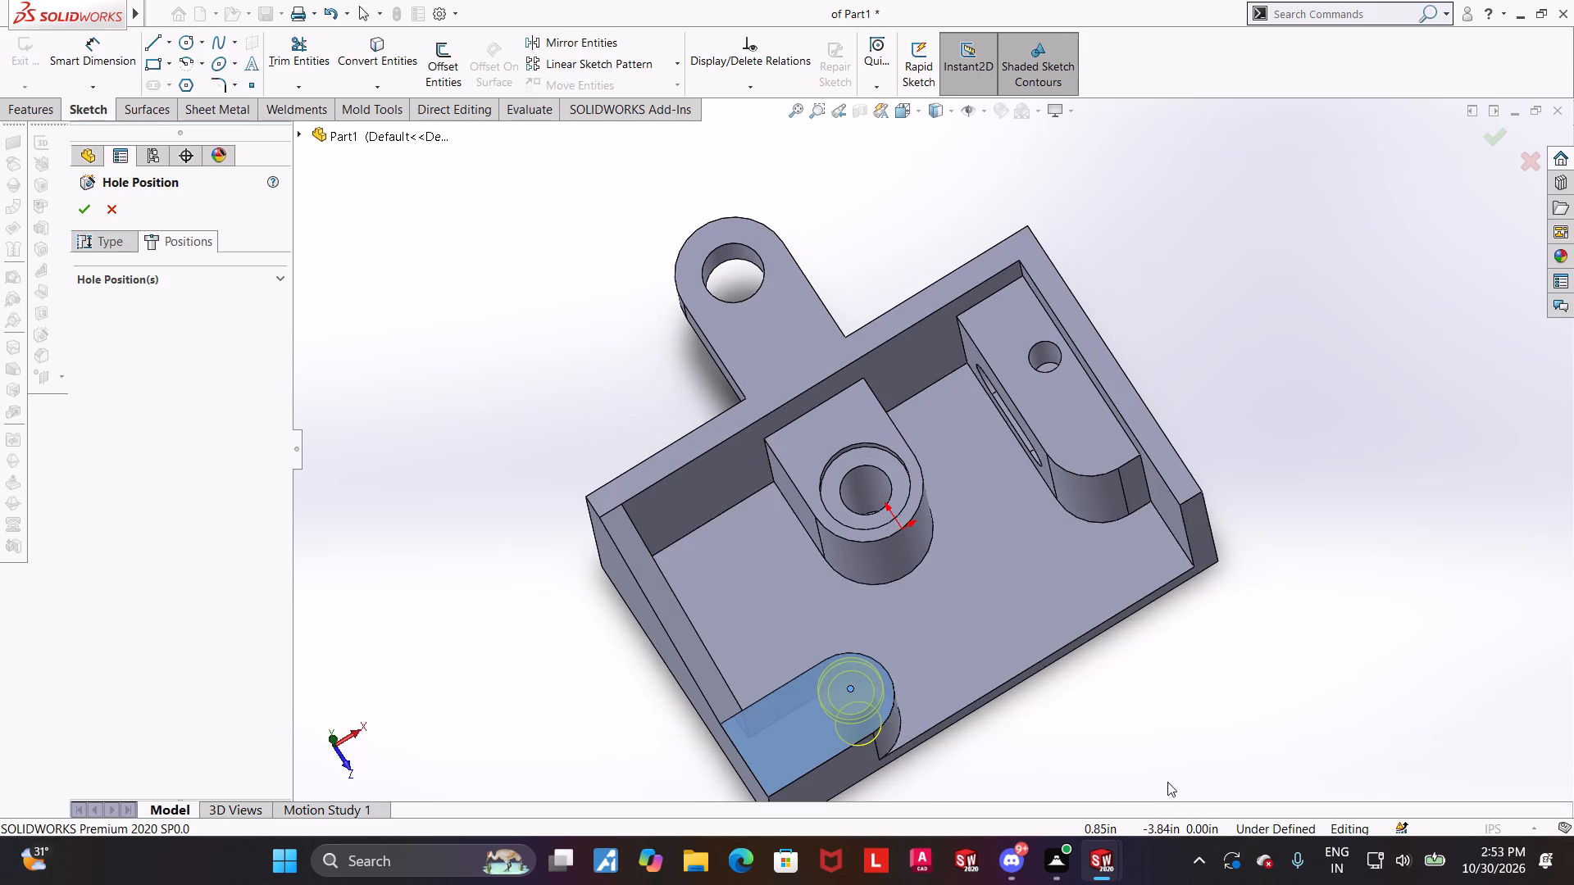
pyautogui.press('Escape')
pyautogui.moveTo(1099, 701); pyautogui.dragTo(1050, 549, button='middle')
pyautogui.press('Escape')
# Make the hole point concentric with the corner boss's rounded top edge and finish the counterbored hole.
pyautogui.scroll(-5, 813, 618)
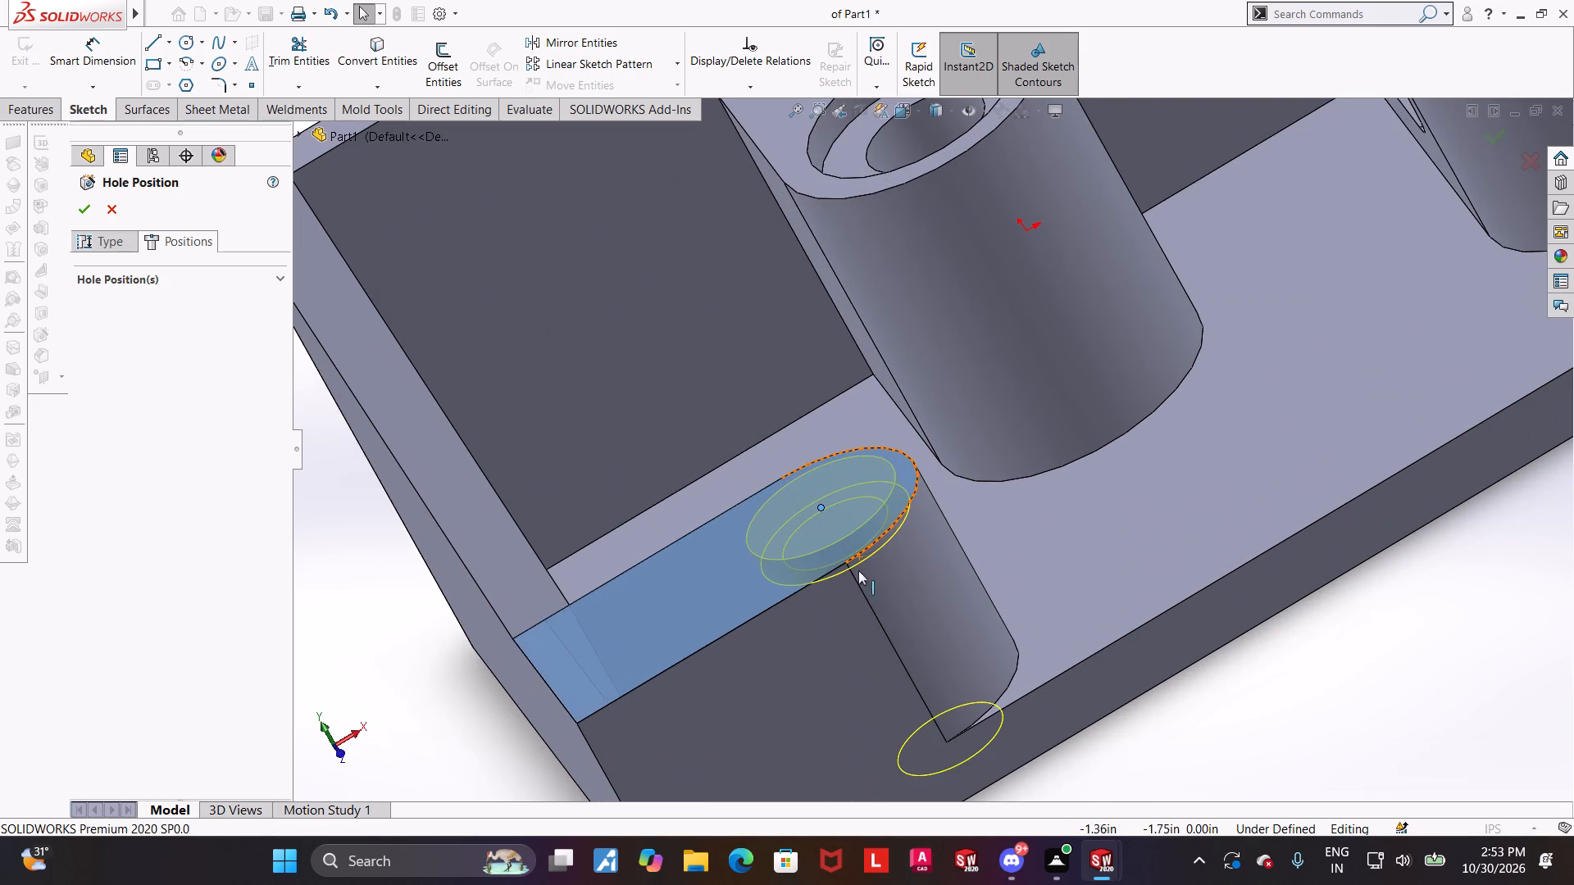
pyautogui.click(889, 525)
pyautogui.keyDown('ctrl'); pyautogui.click(823, 506); pyautogui.keyUp('ctrl')
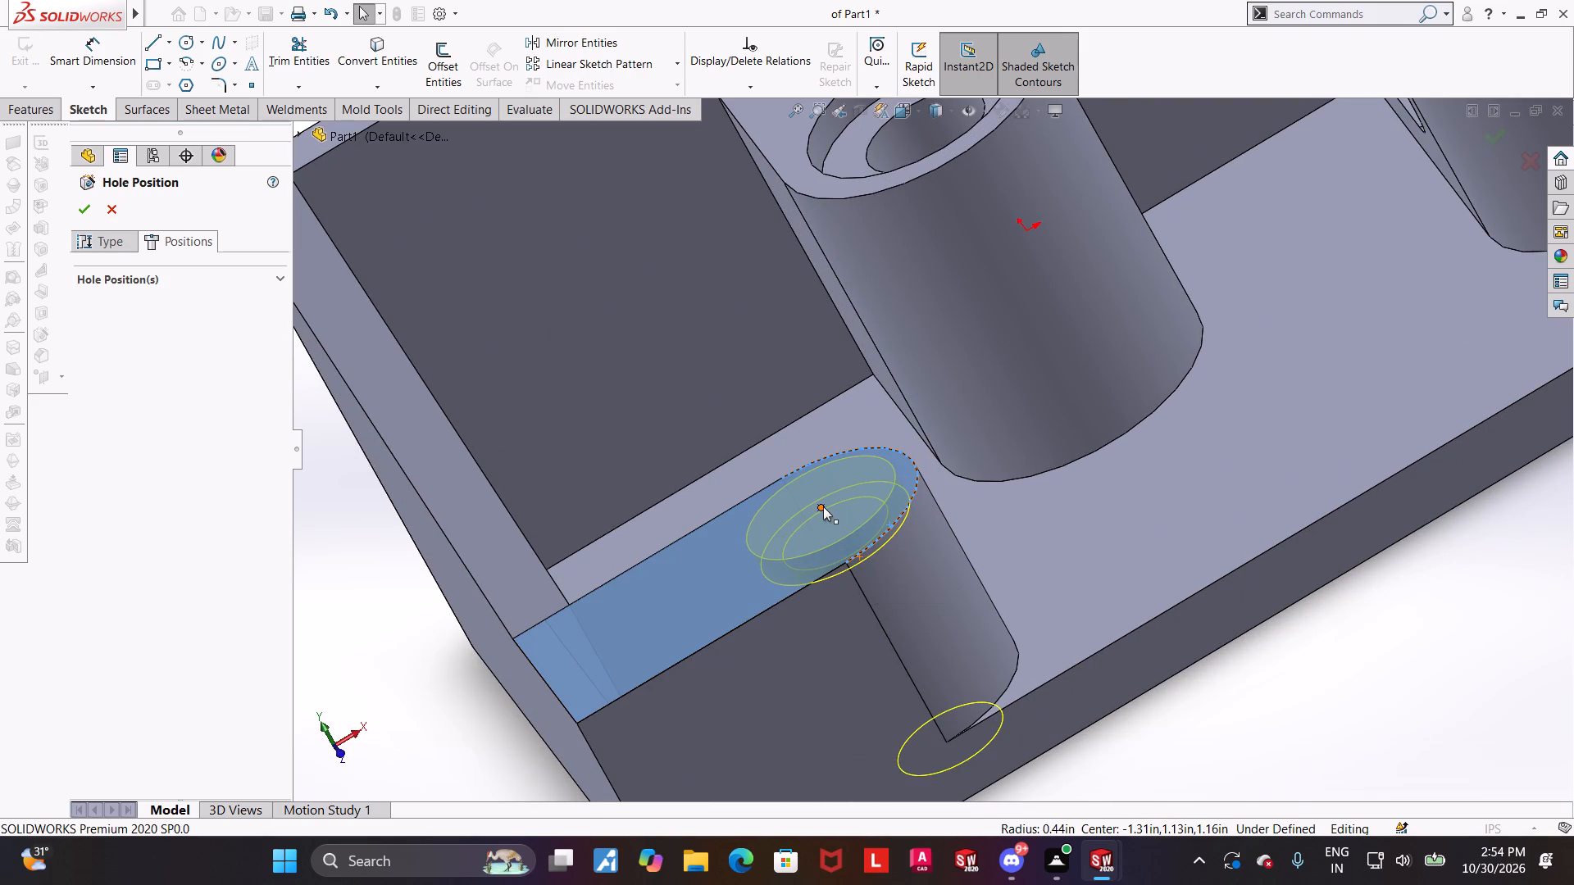
pyautogui.click(89, 501)
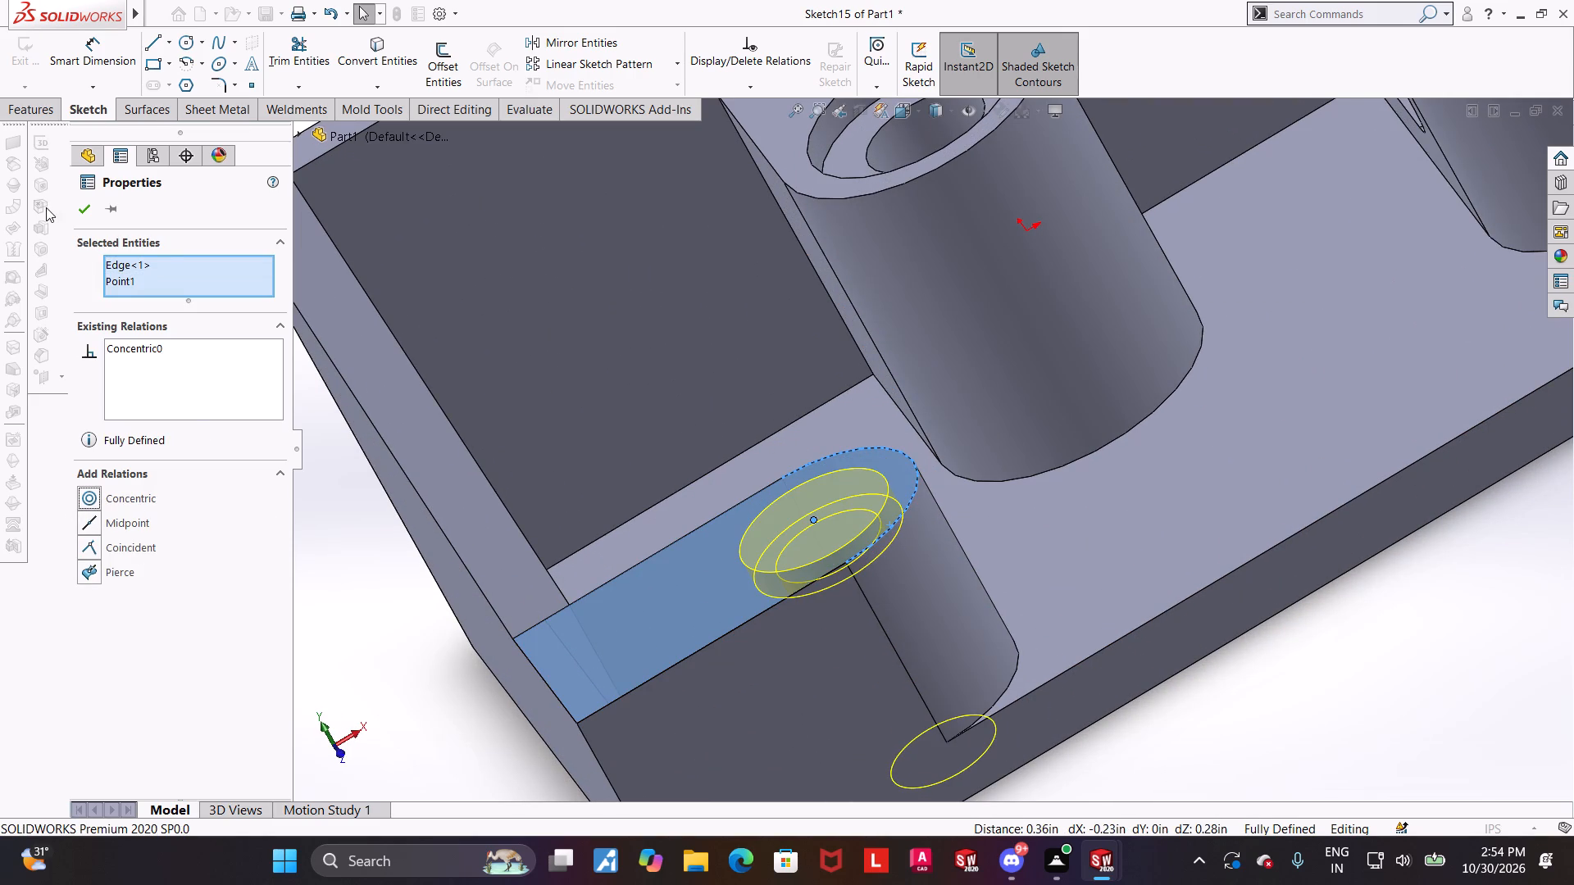
pyautogui.click(75, 209)
pyautogui.scroll(4, 721, 515)
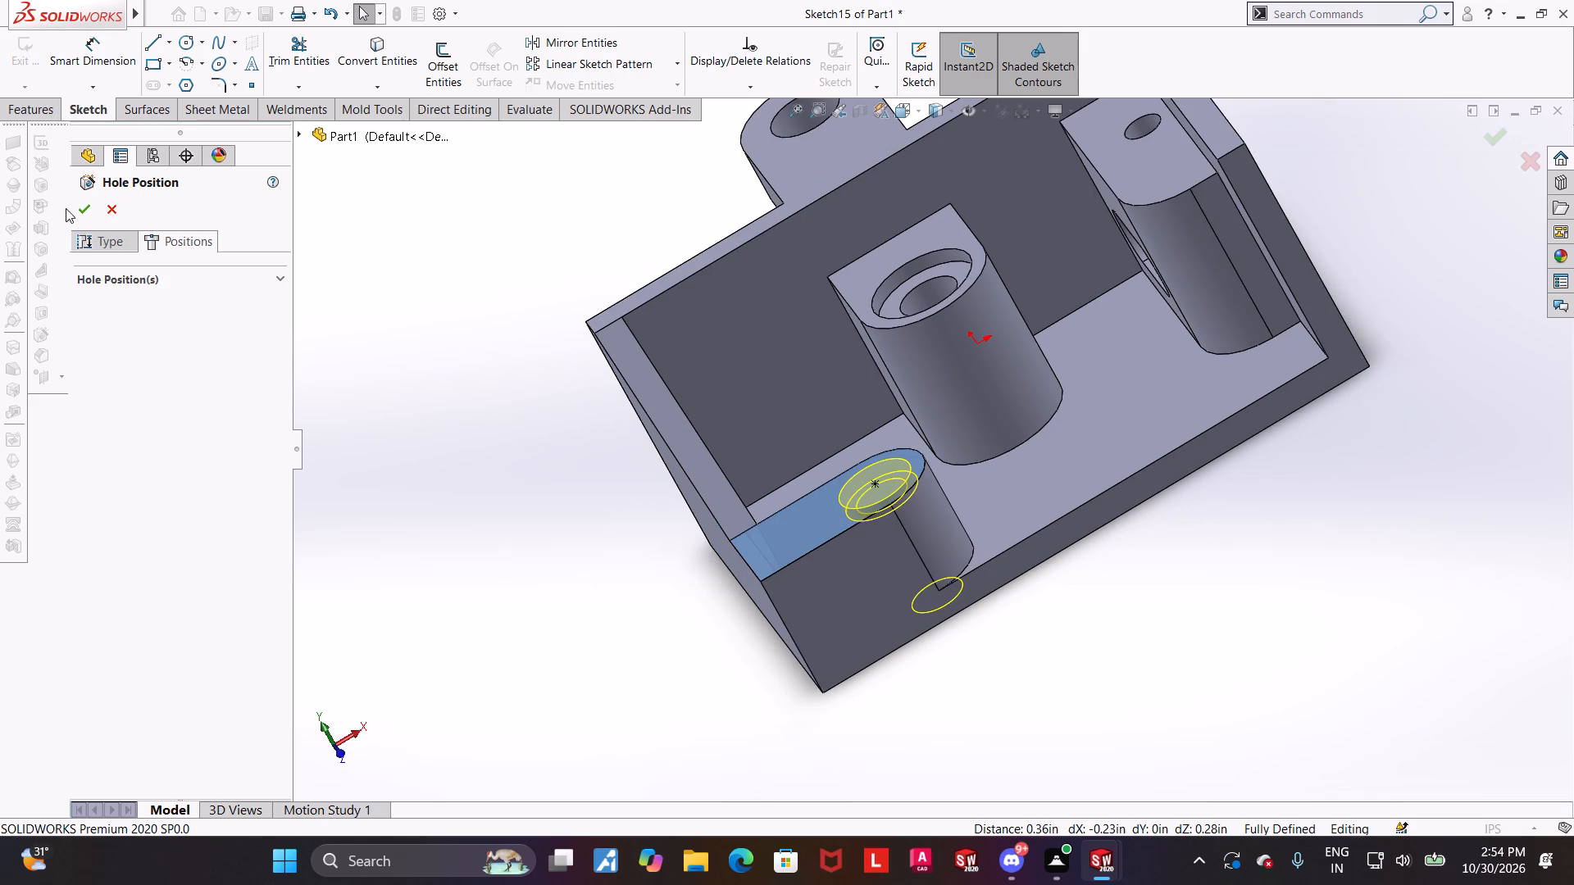
pyautogui.click(75, 206)
pyautogui.click(1262, 625)
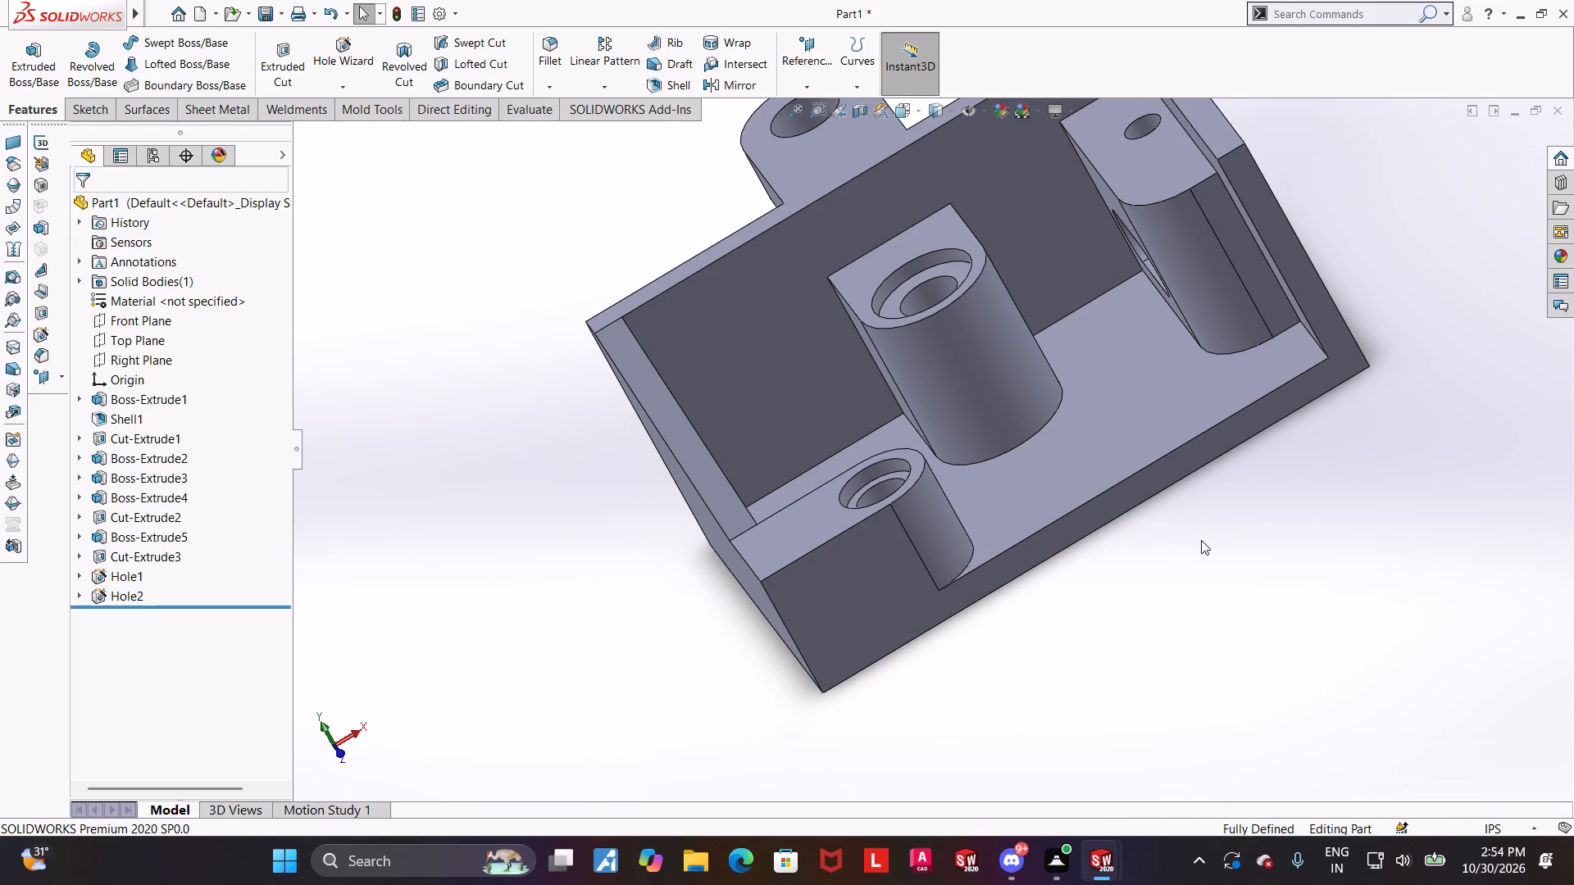
# Start a 0.25 in Fillet on the sloped wall's inner vertical edges, where it meets the rear wall and the low corner boss.
pyautogui.hotkey('ctrl', '7')
pyautogui.moveTo(1323, 524); pyautogui.dragTo(1317, 503)
pyautogui.click(557, 40)
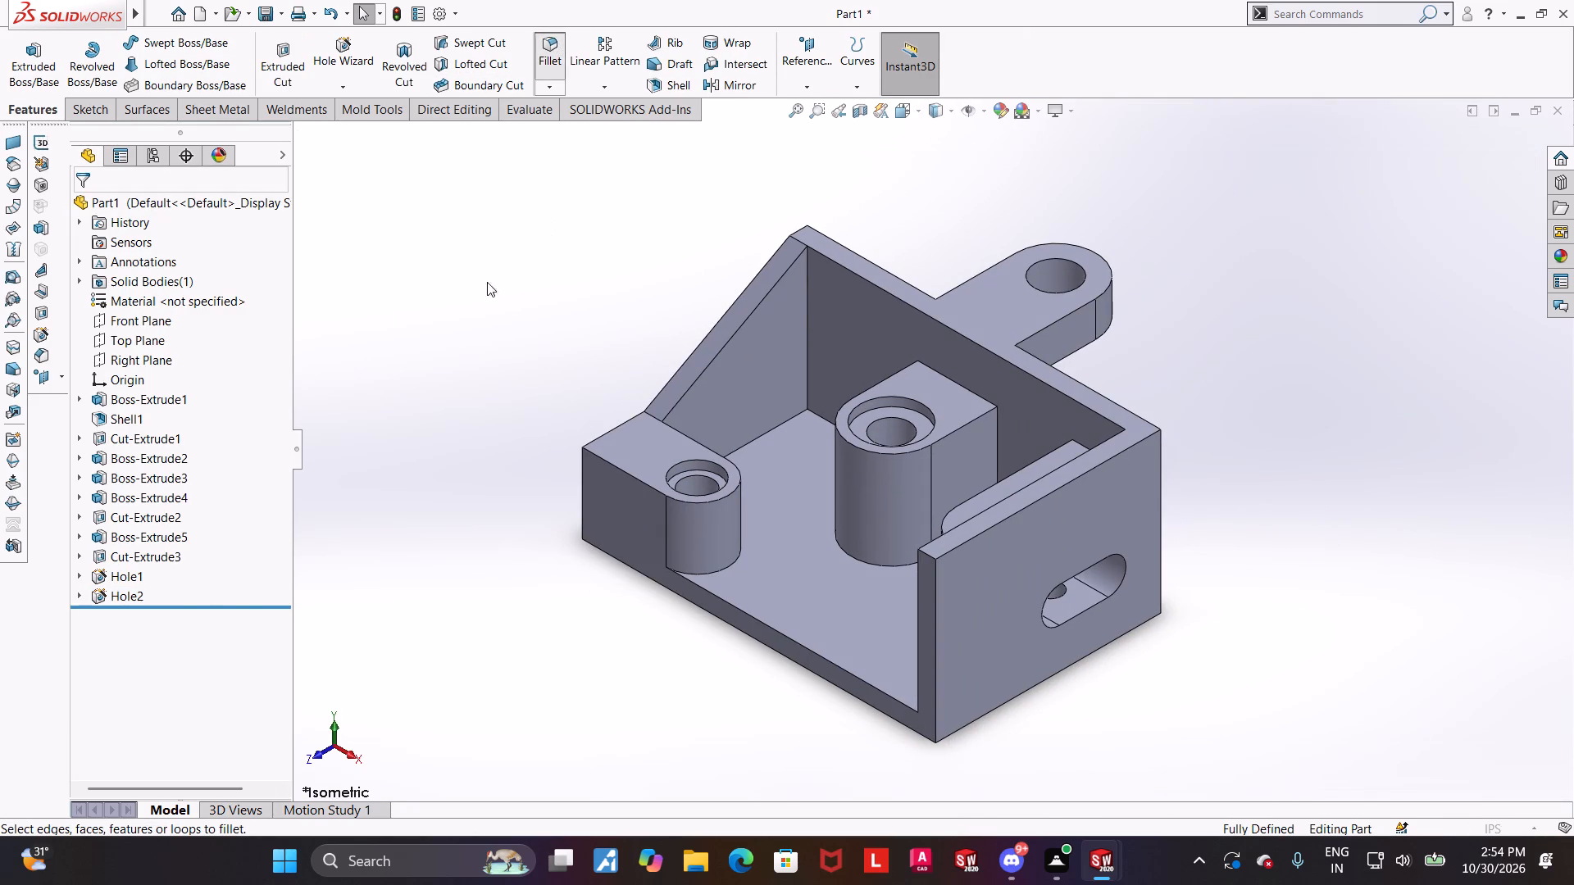
pyautogui.write('0.25')
pyautogui.press('Return')
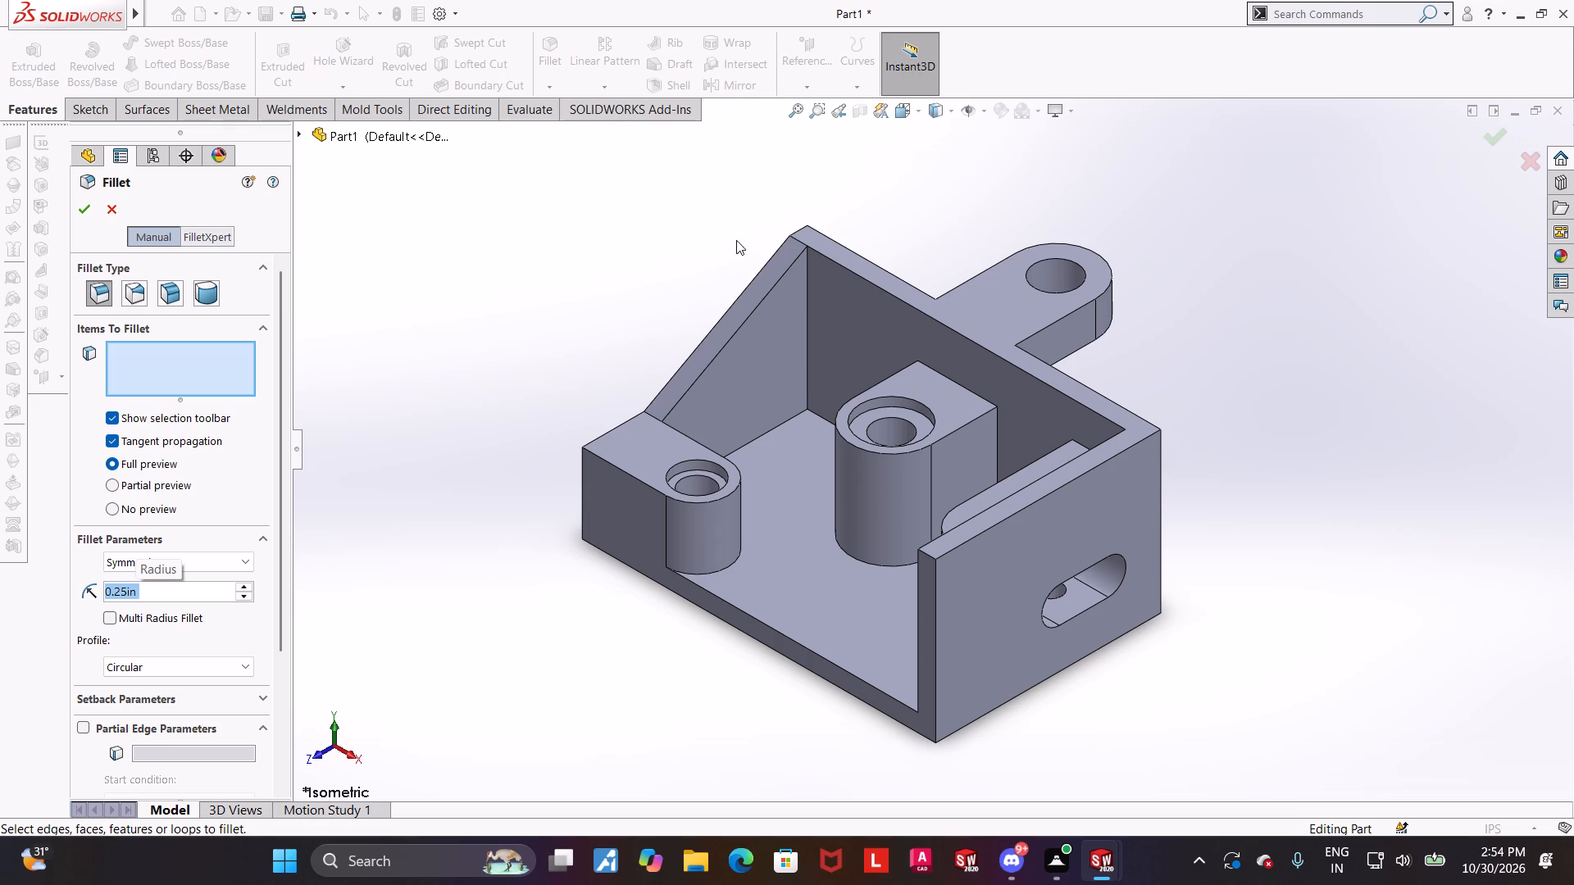
pyautogui.click(806, 309)
pyautogui.moveTo(807, 508); pyautogui.dragTo(748, 565, button='middle')
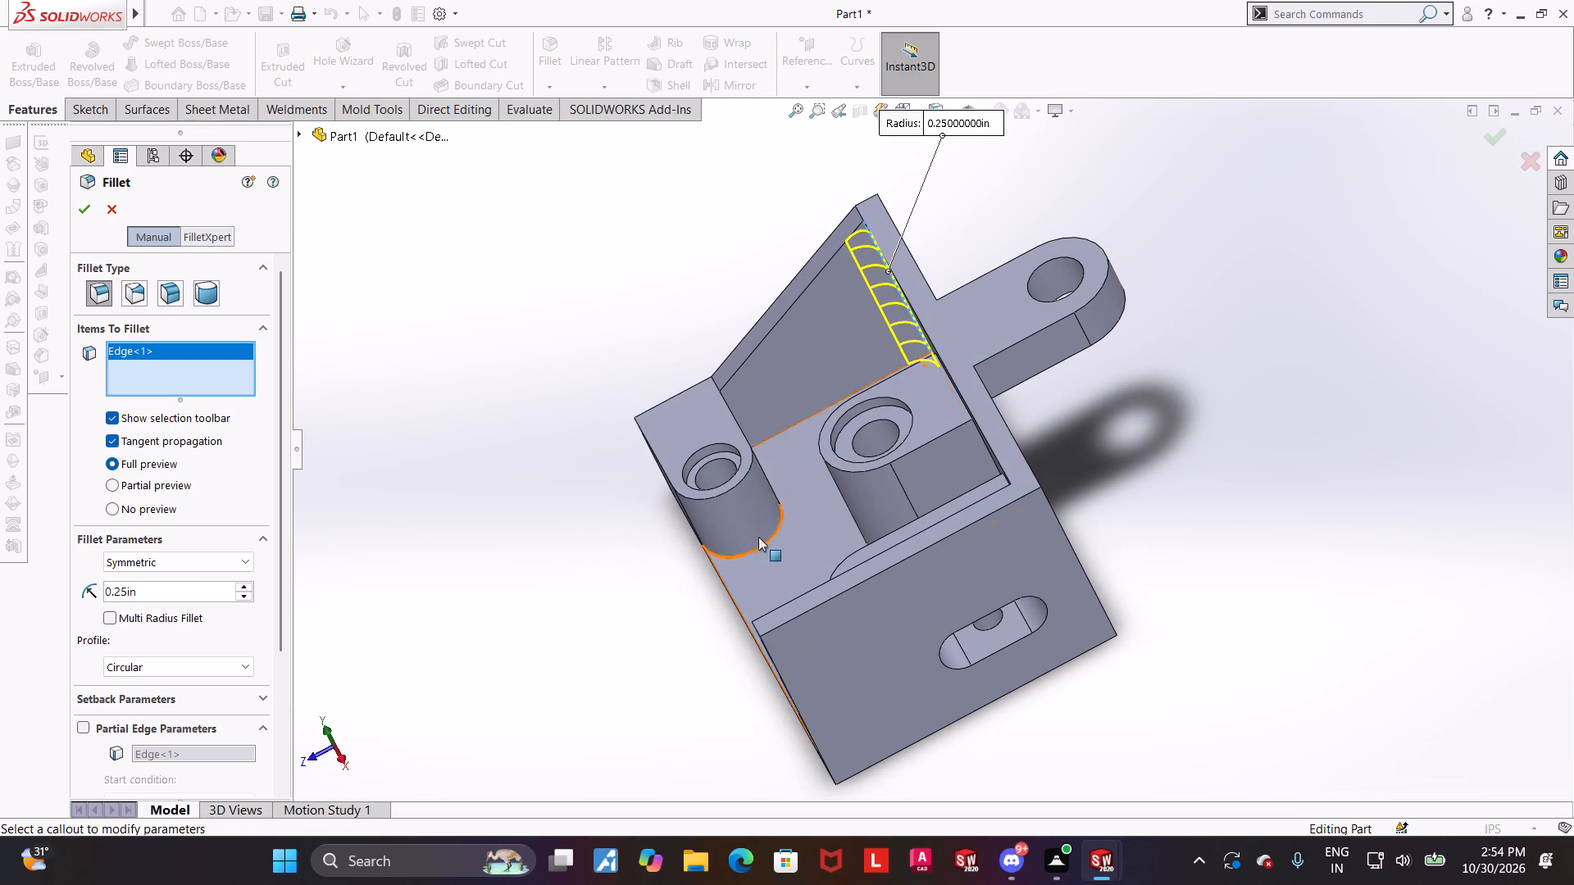
pyautogui.moveTo(758, 442); pyautogui.dragTo(705, 482, button='middle')
pyautogui.scroll(-3, 748, 424)
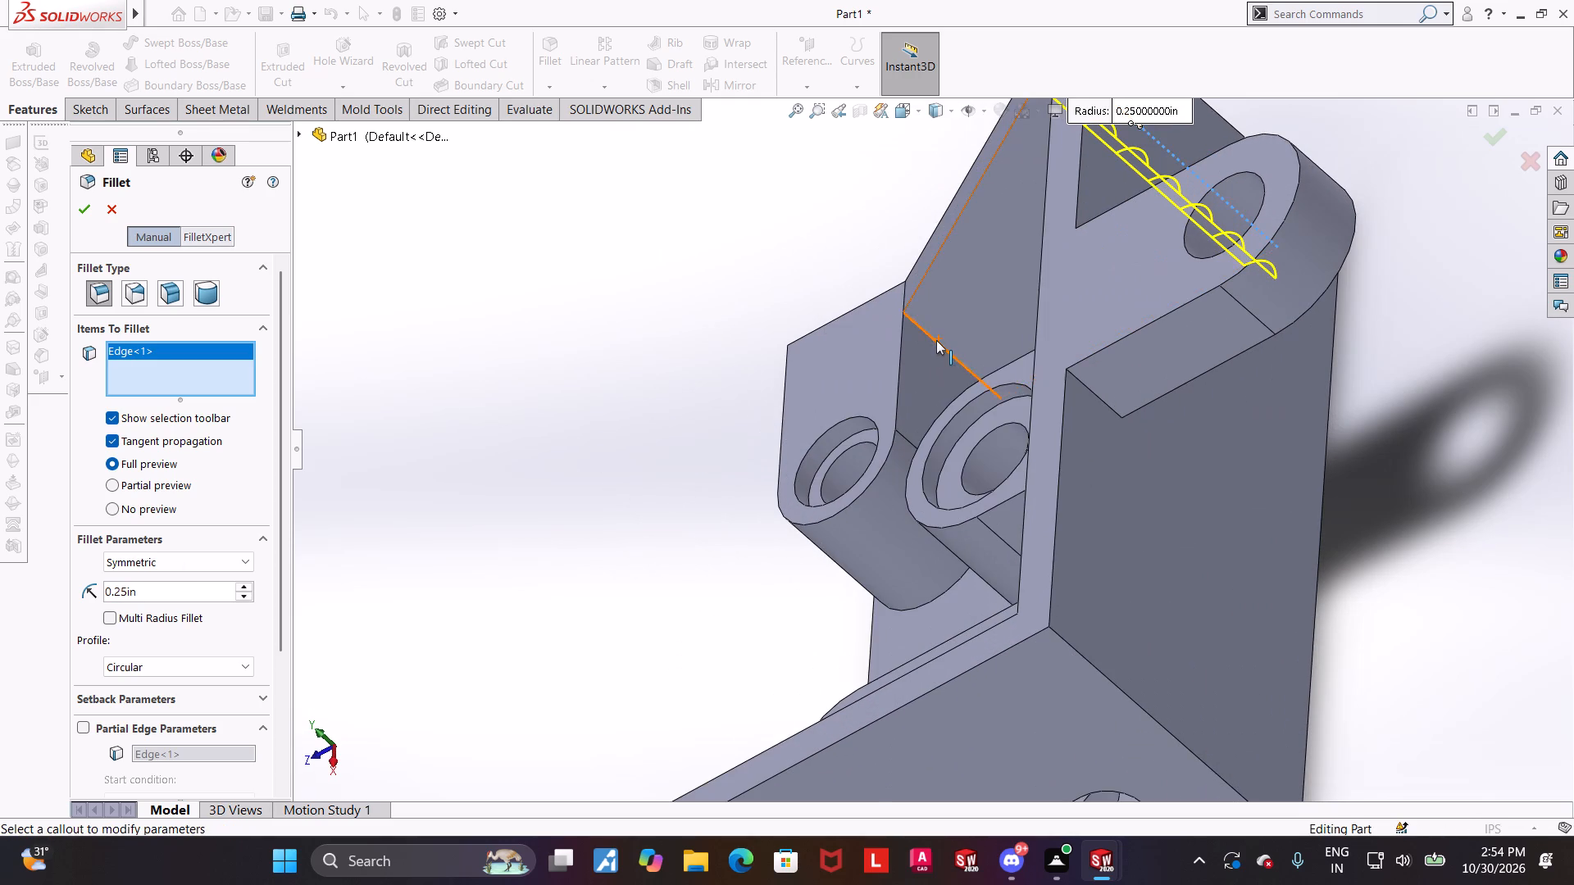
pyautogui.click(936, 340)
pyautogui.scroll(4, 956, 416)
# Add the vertical edges joining the central boss to the rear wall and the slotted boss to the rear and side walls, and apply the fillet.
pyautogui.moveTo(964, 452); pyautogui.dragTo(1208, 488, button='middle')
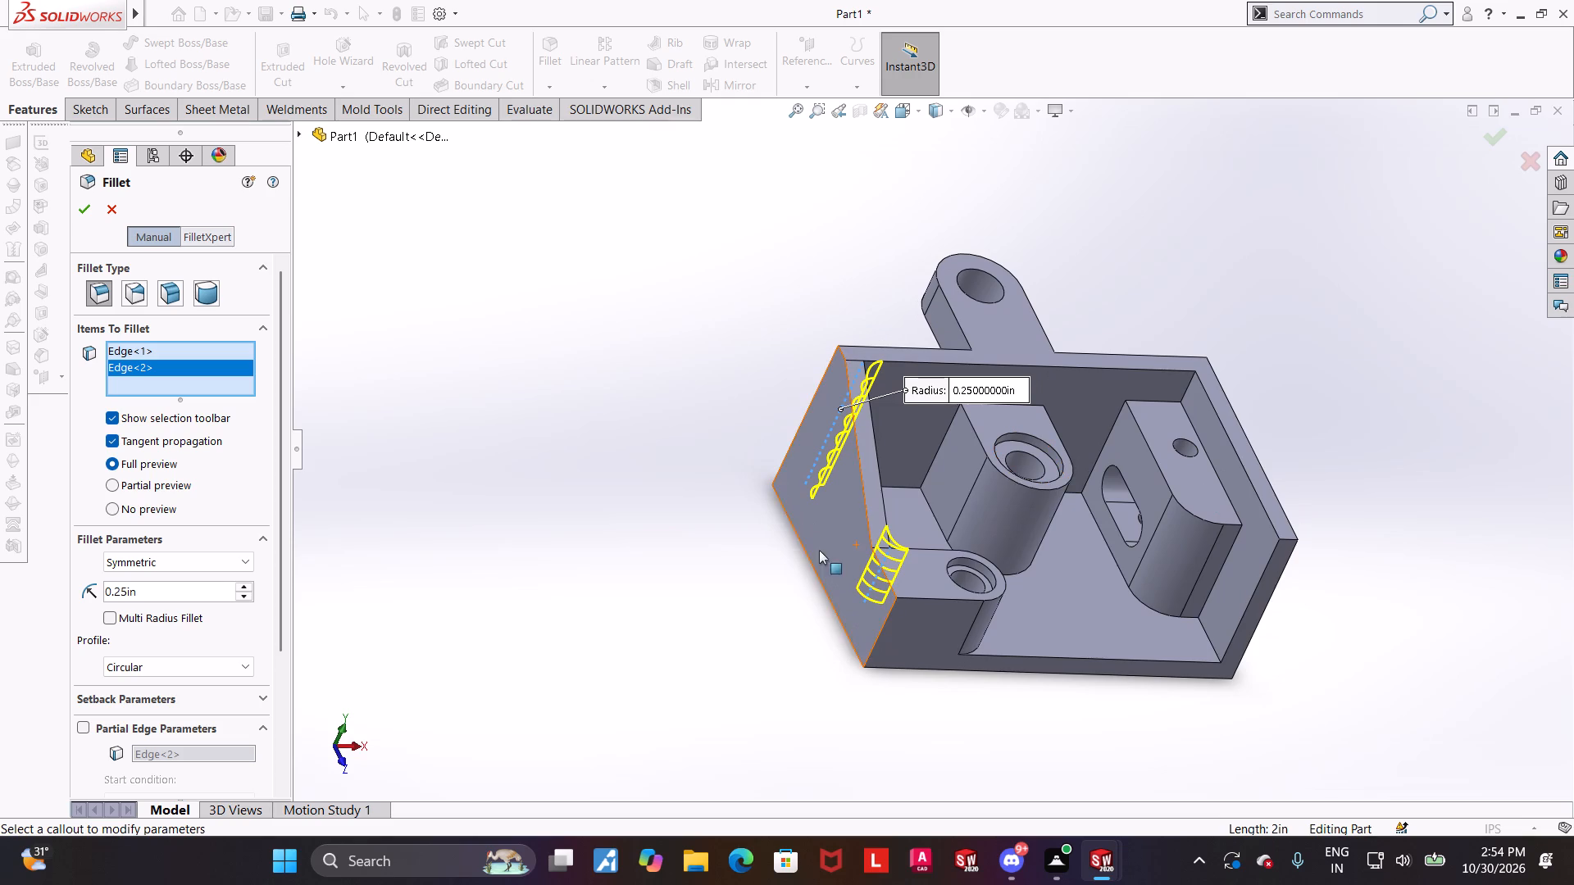
pyautogui.click(936, 456)
pyautogui.moveTo(1174, 517); pyautogui.dragTo(1081, 532, button='middle')
pyautogui.click(1055, 440)
pyautogui.moveTo(1059, 576); pyautogui.dragTo(1108, 428, button='middle')
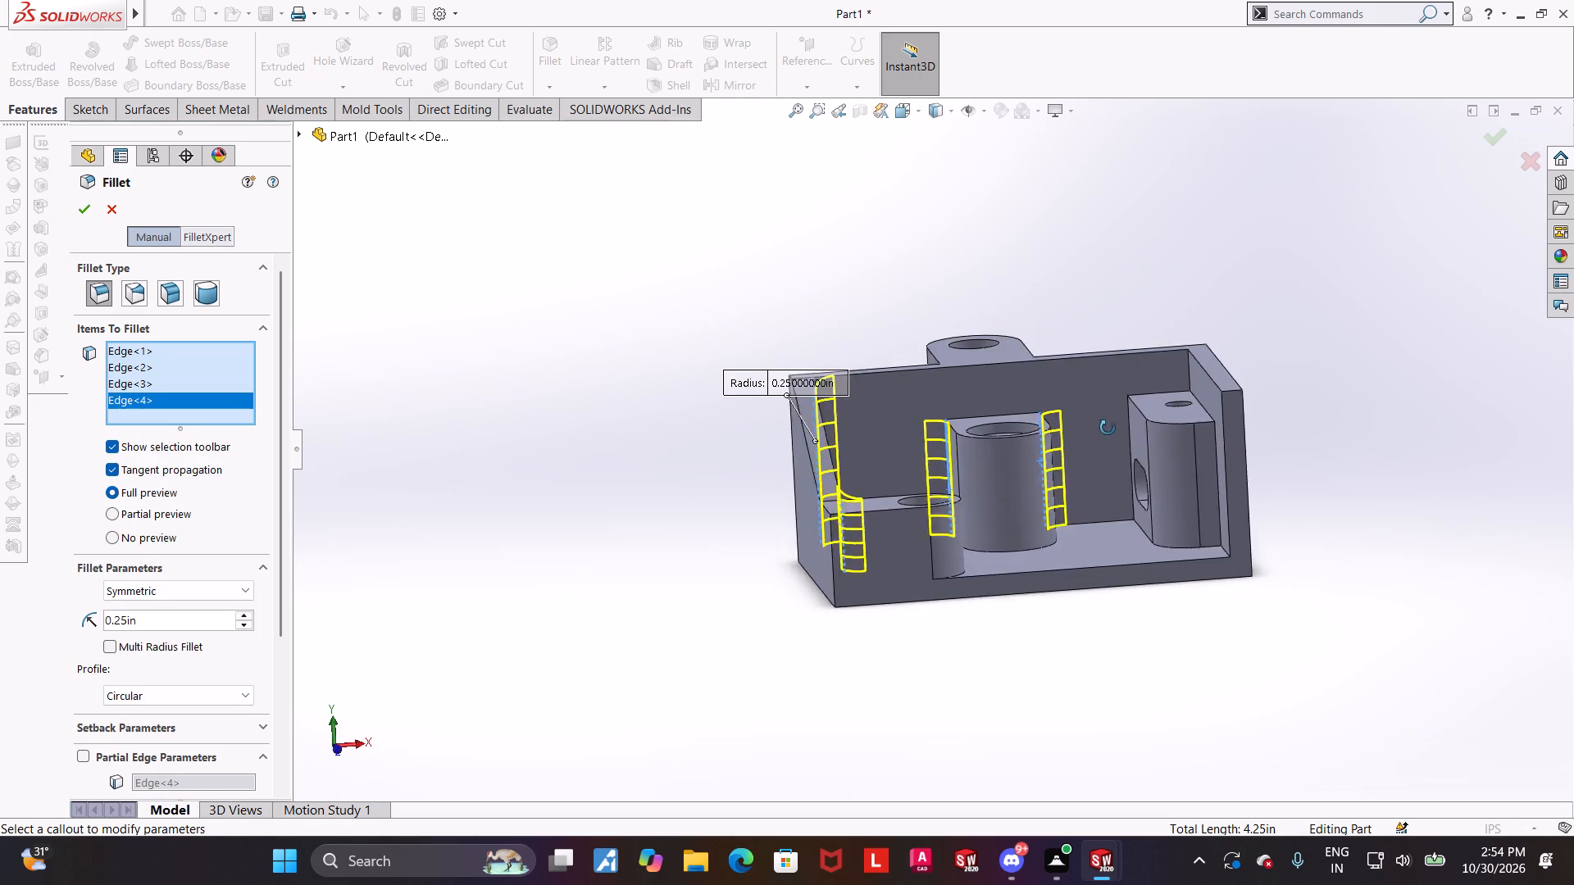
pyautogui.moveTo(1108, 428); pyautogui.dragTo(1135, 462, button='middle')
pyautogui.click(1112, 431)
pyautogui.scroll(2, 1150, 502)
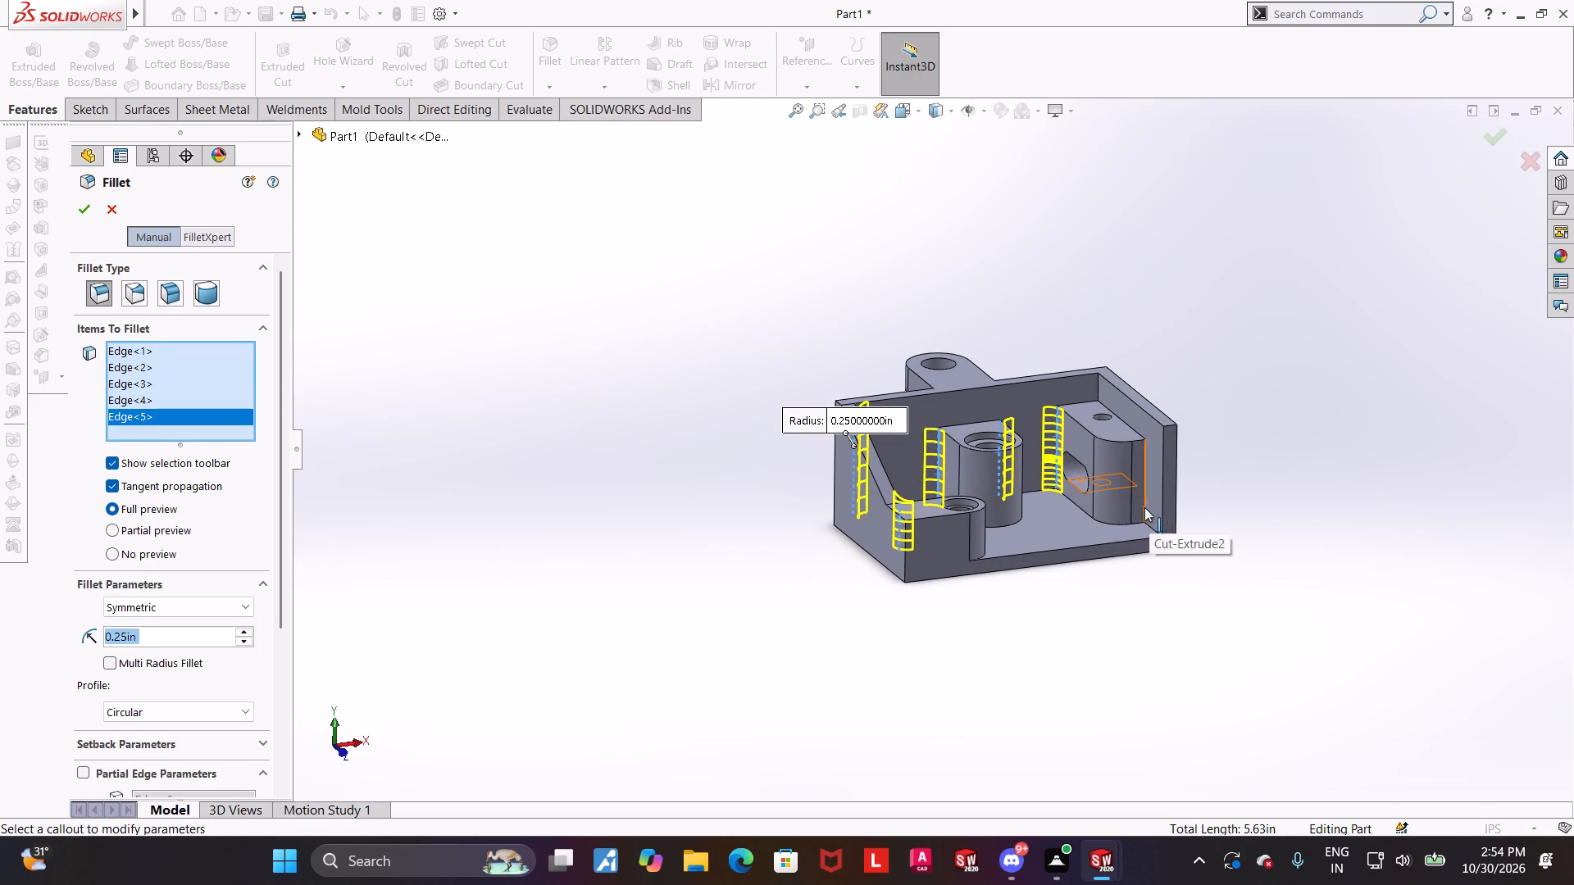
pyautogui.moveTo(1141, 507); pyautogui.dragTo(1153, 519, button='middle')
pyautogui.click(1148, 489)
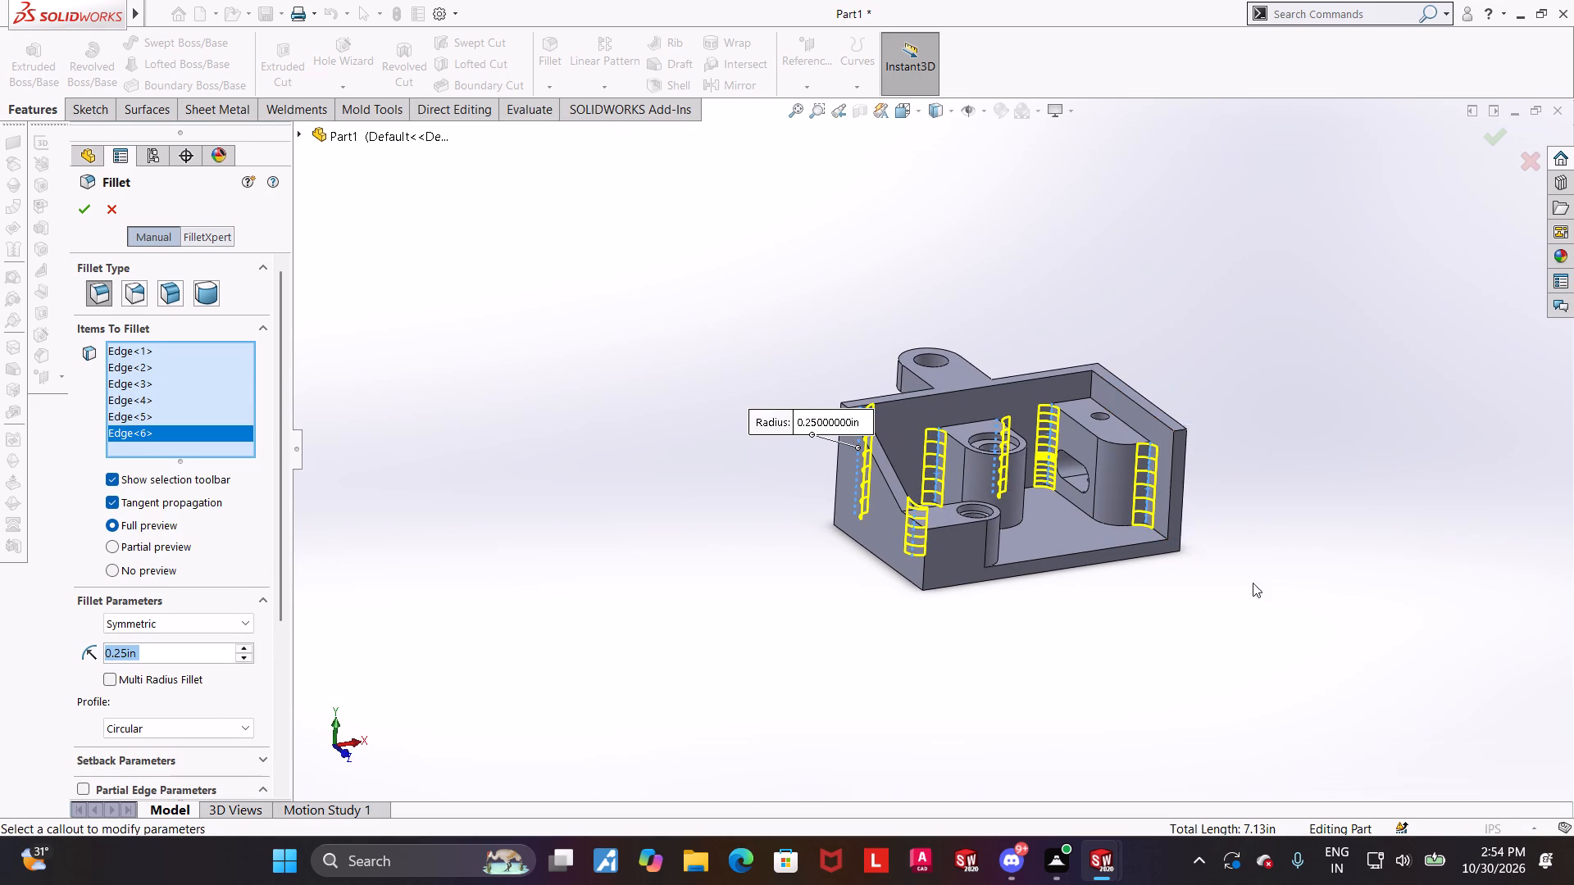
pyautogui.moveTo(1250, 585); pyautogui.dragTo(1232, 660, button='middle')
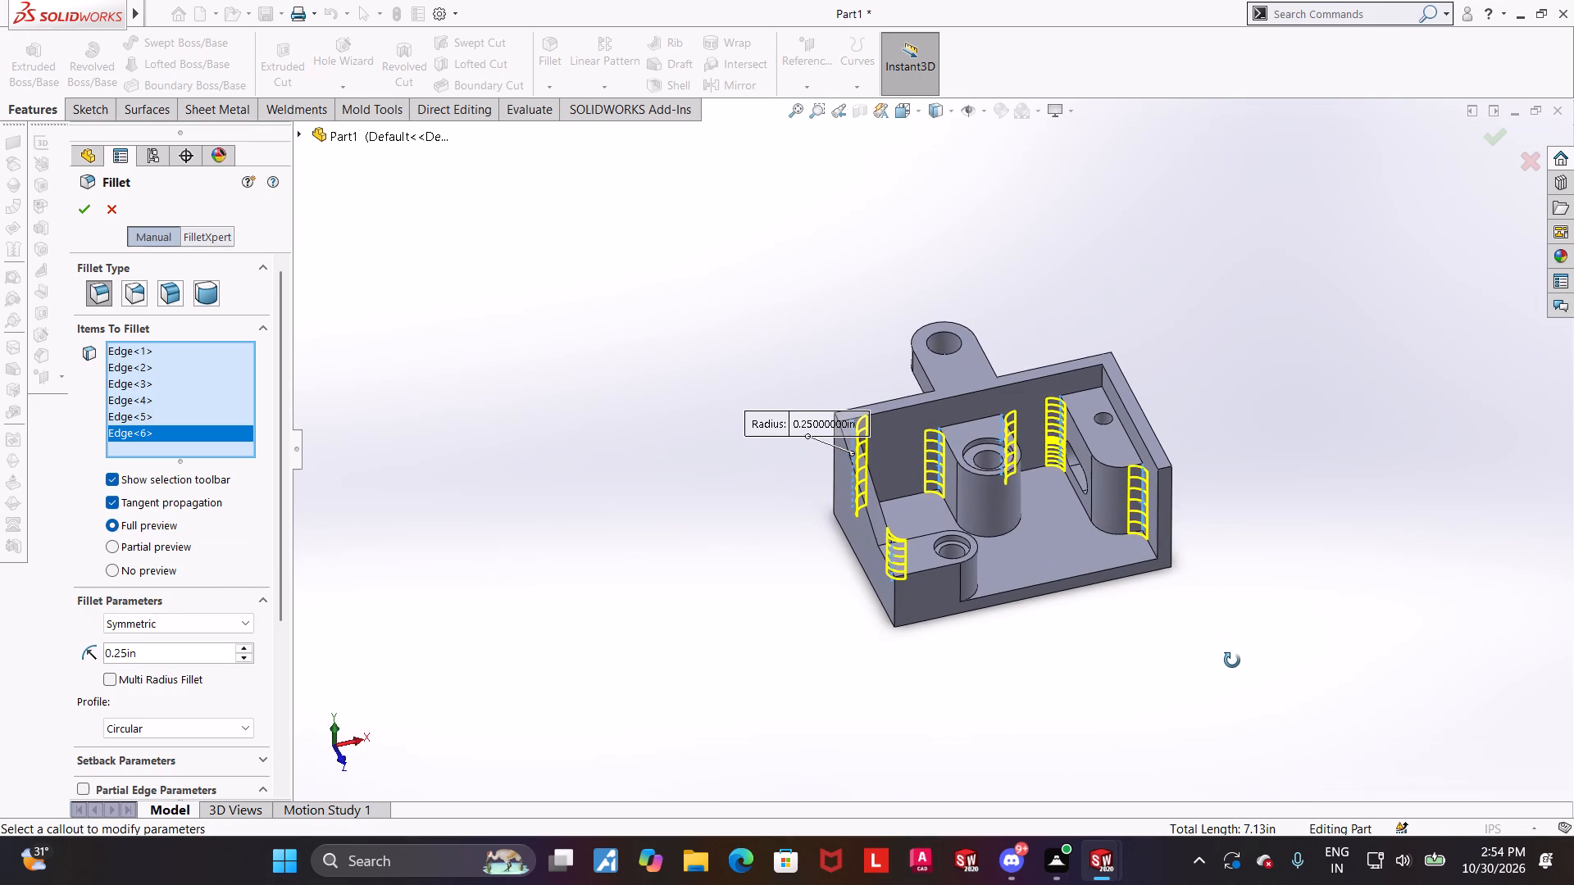
pyautogui.moveTo(1232, 660); pyautogui.dragTo(1238, 692, button='middle')
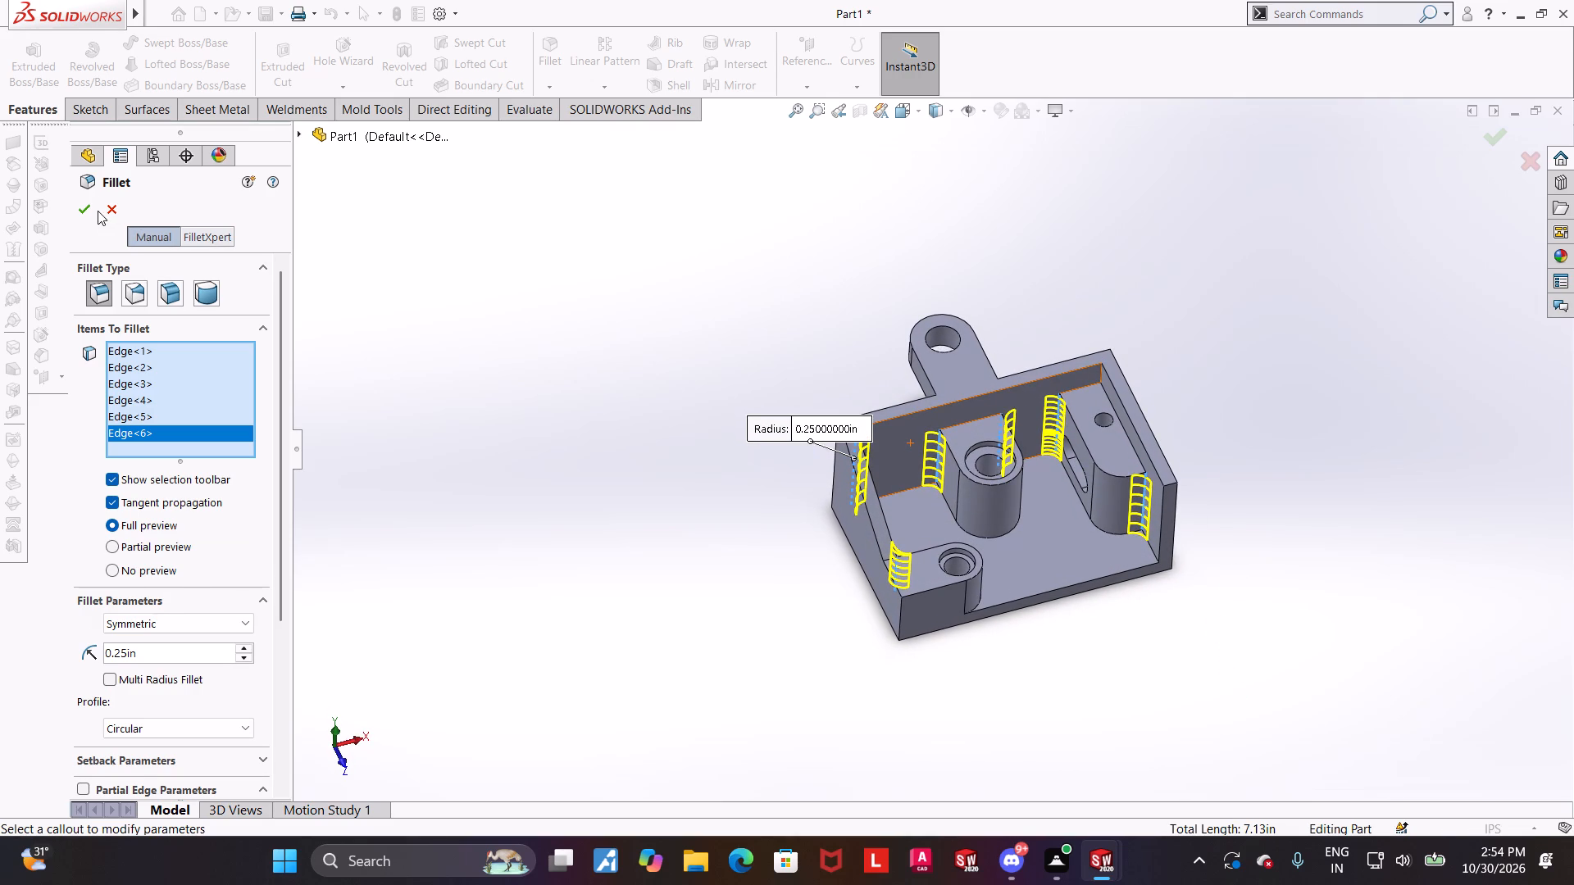
pyautogui.click(96, 210)
pyautogui.click(1267, 447)
# Examine the filleted interior corners, slot and bosses from several angles, including the isometric and top views.
pyautogui.scroll(-5, 1096, 447)
pyautogui.moveTo(1058, 463); pyautogui.dragTo(1054, 372, button='middle')
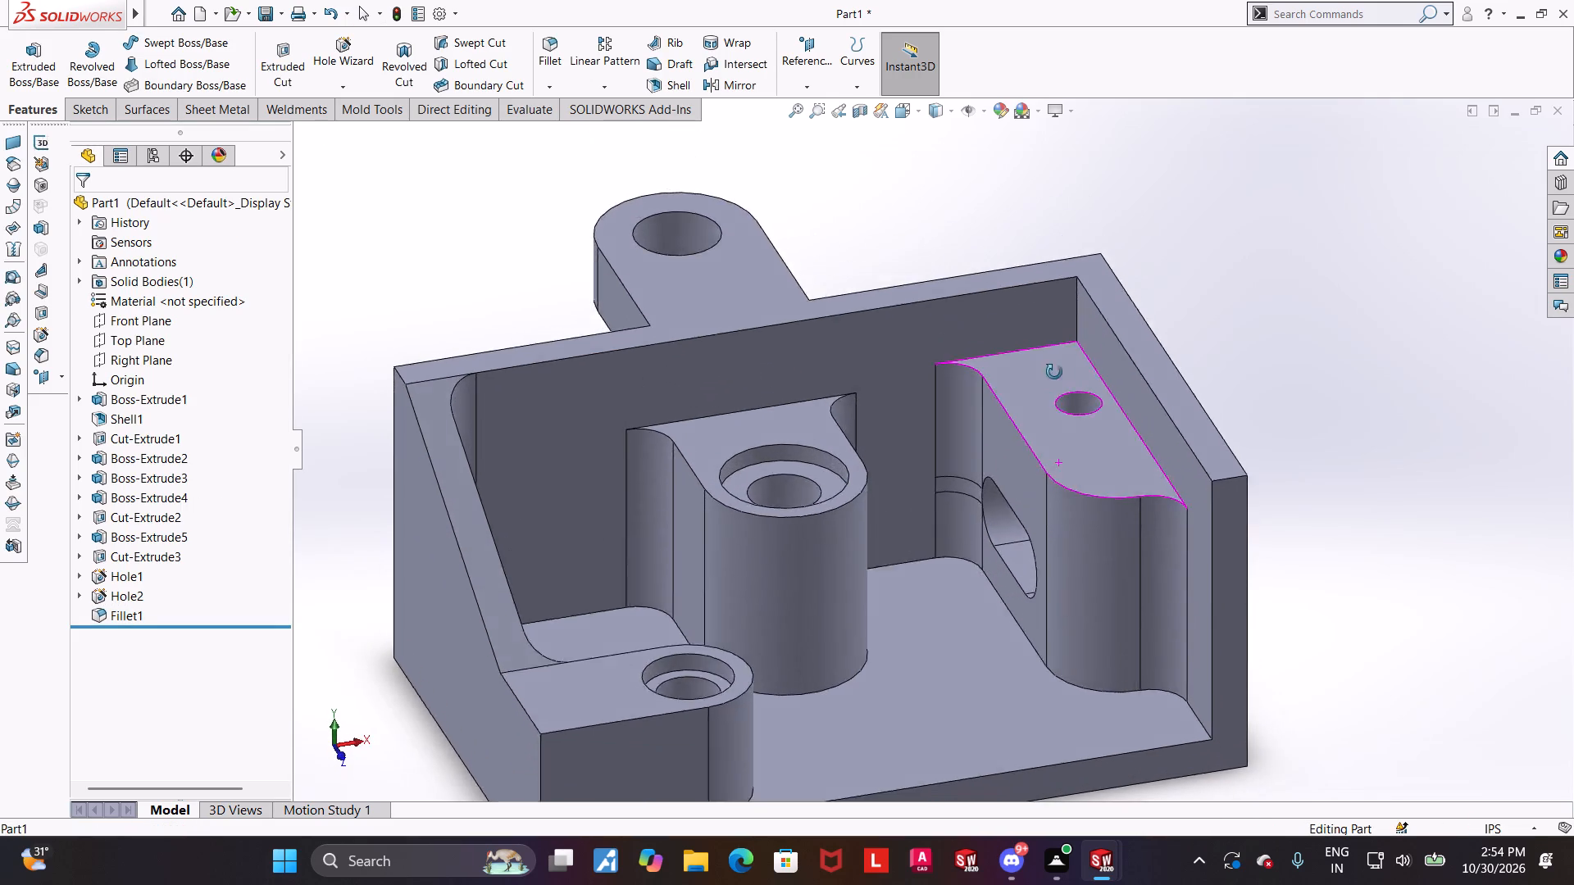
pyautogui.moveTo(1054, 372); pyautogui.dragTo(1087, 351, button='middle')
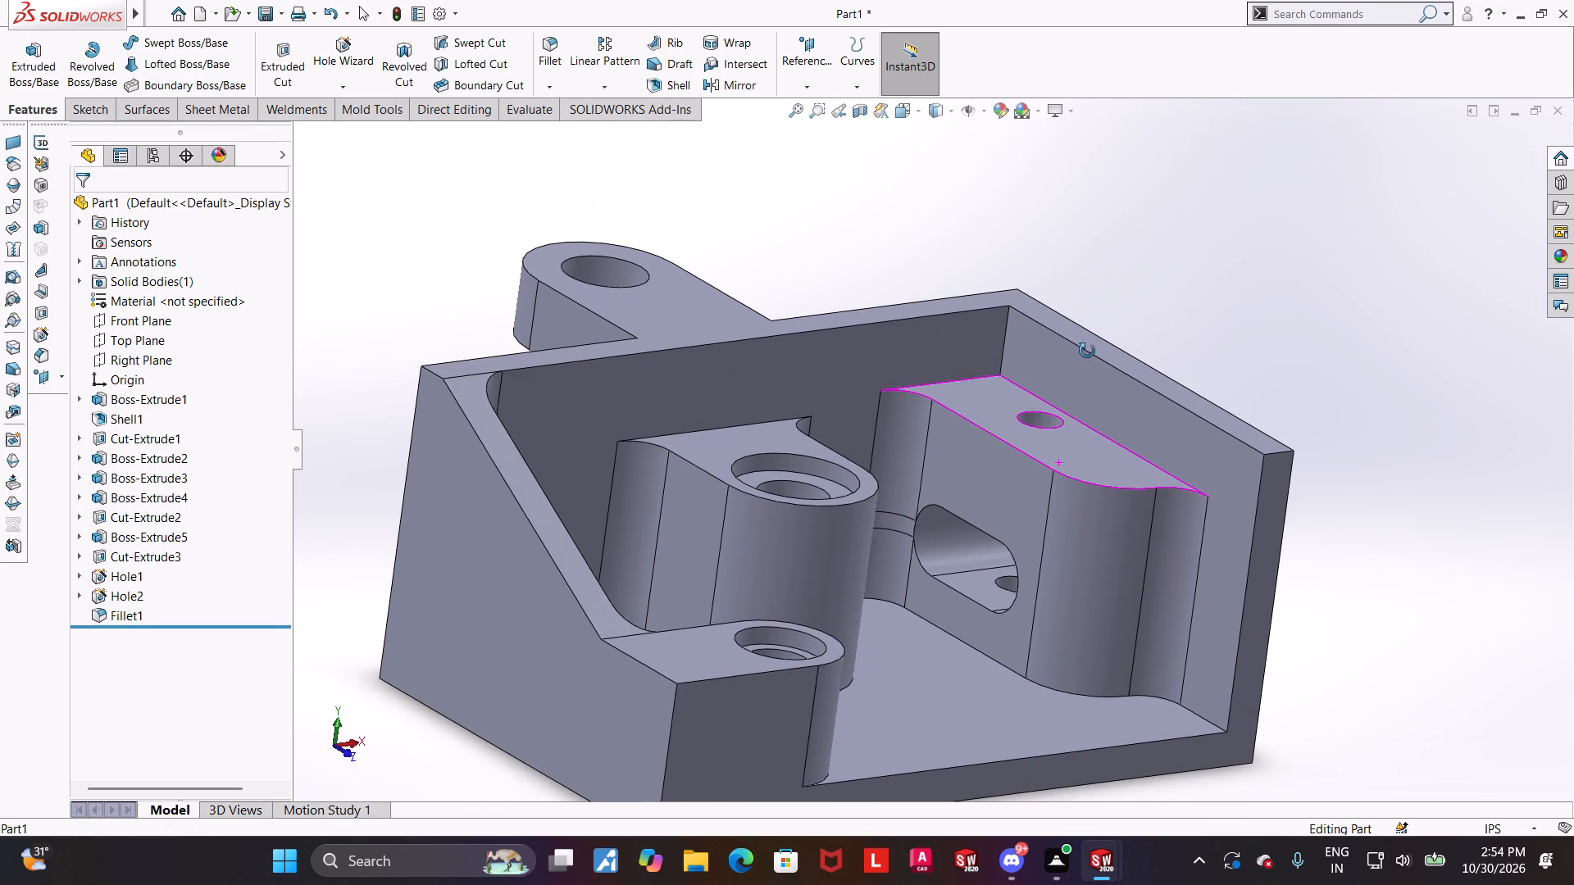
pyautogui.moveTo(1087, 351); pyautogui.dragTo(1095, 293, button='middle')
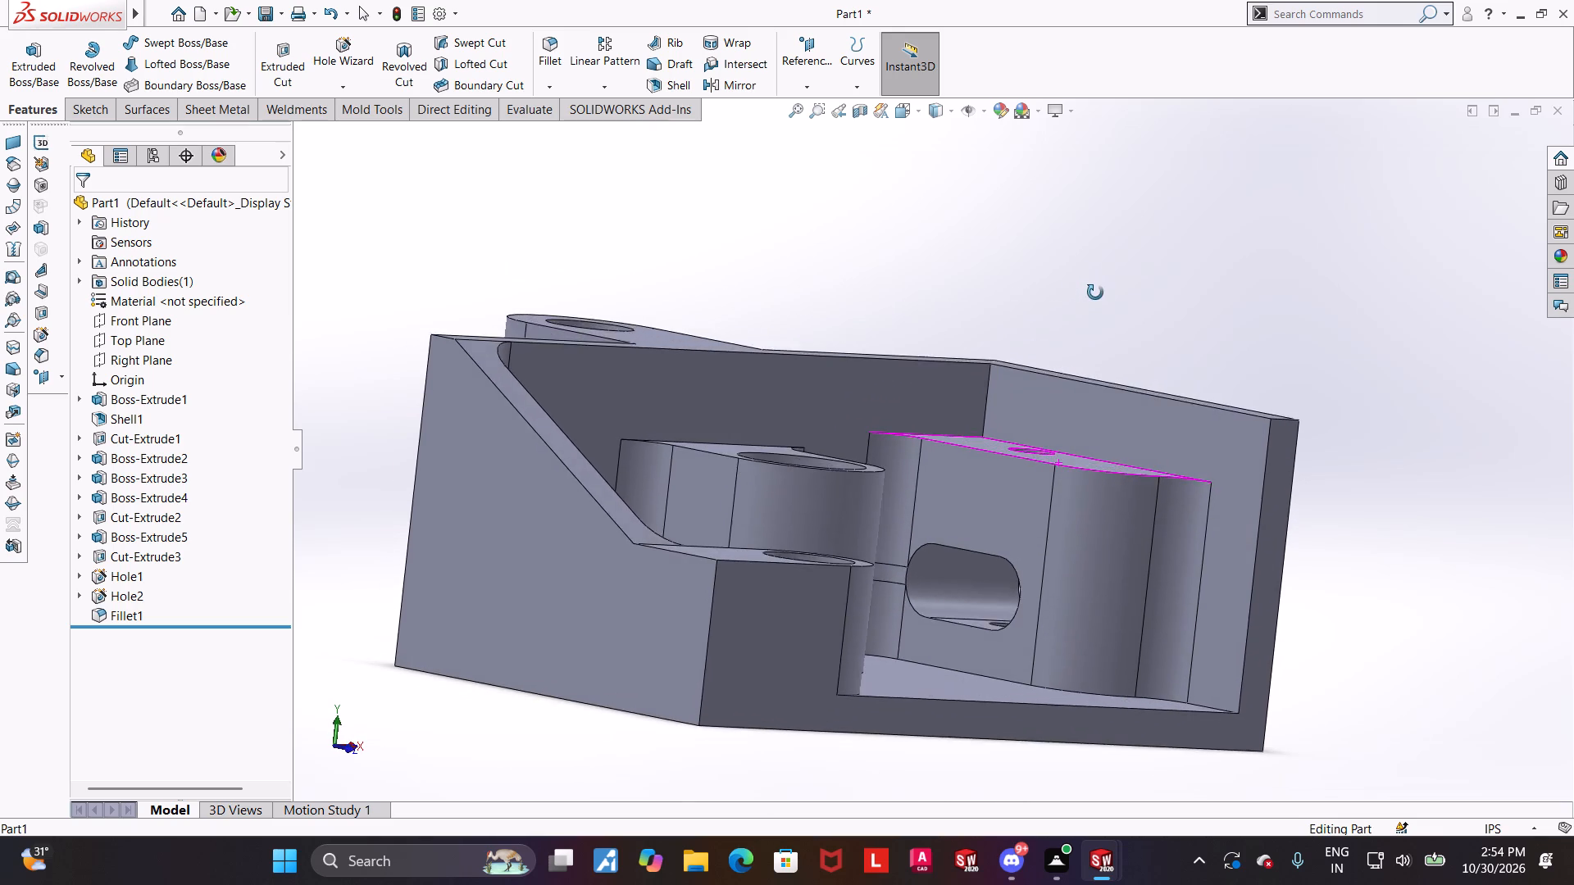
pyautogui.moveTo(1095, 293); pyautogui.dragTo(1080, 328, button='middle')
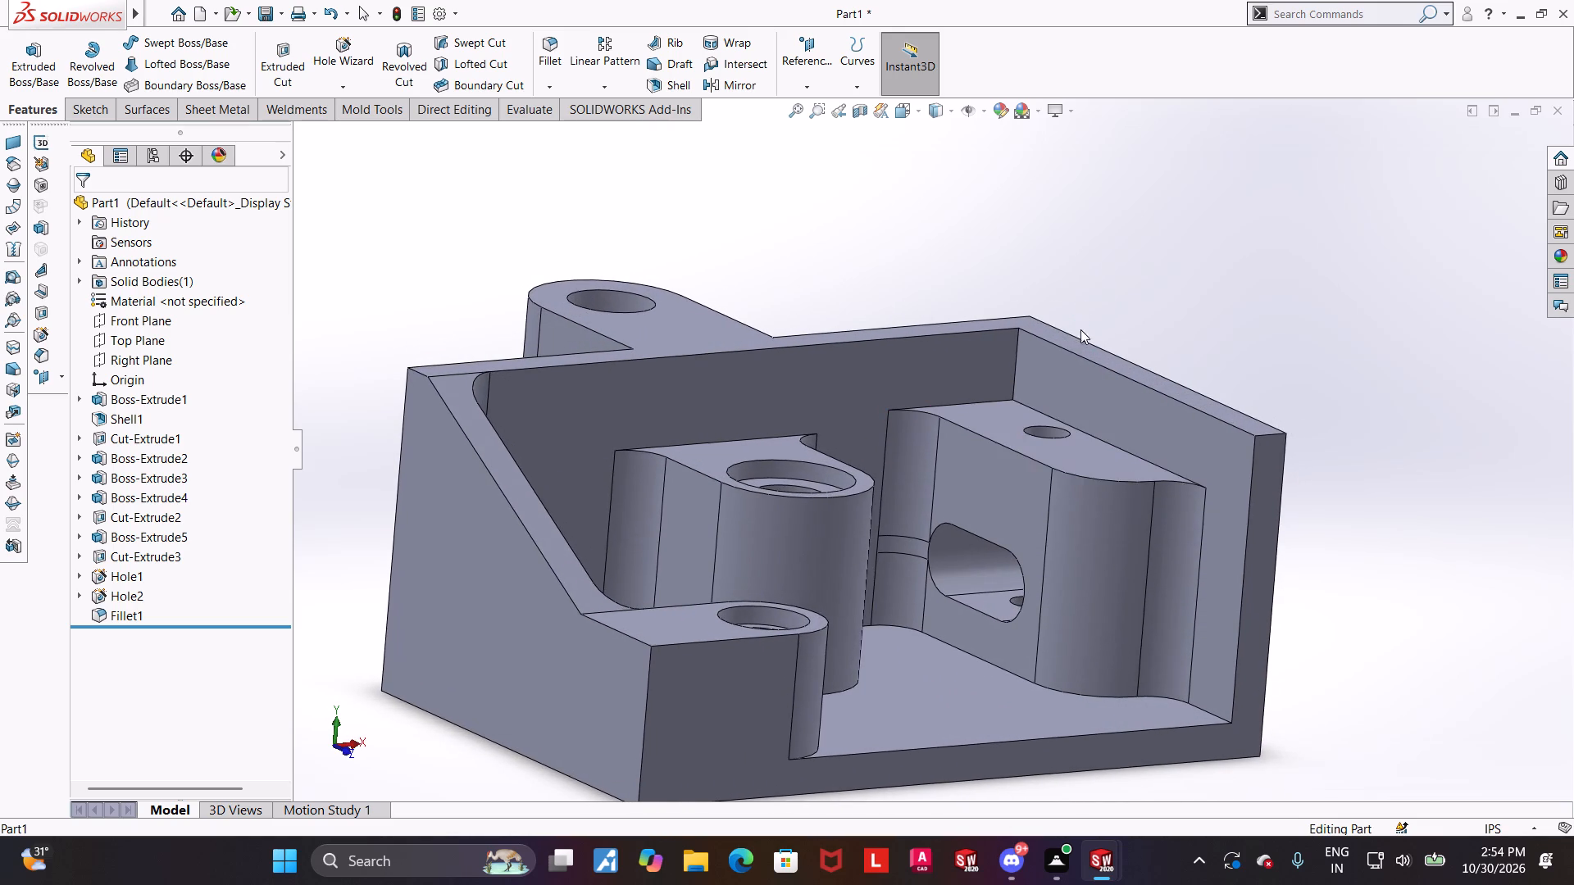
pyautogui.scroll(-4, 1025, 570)
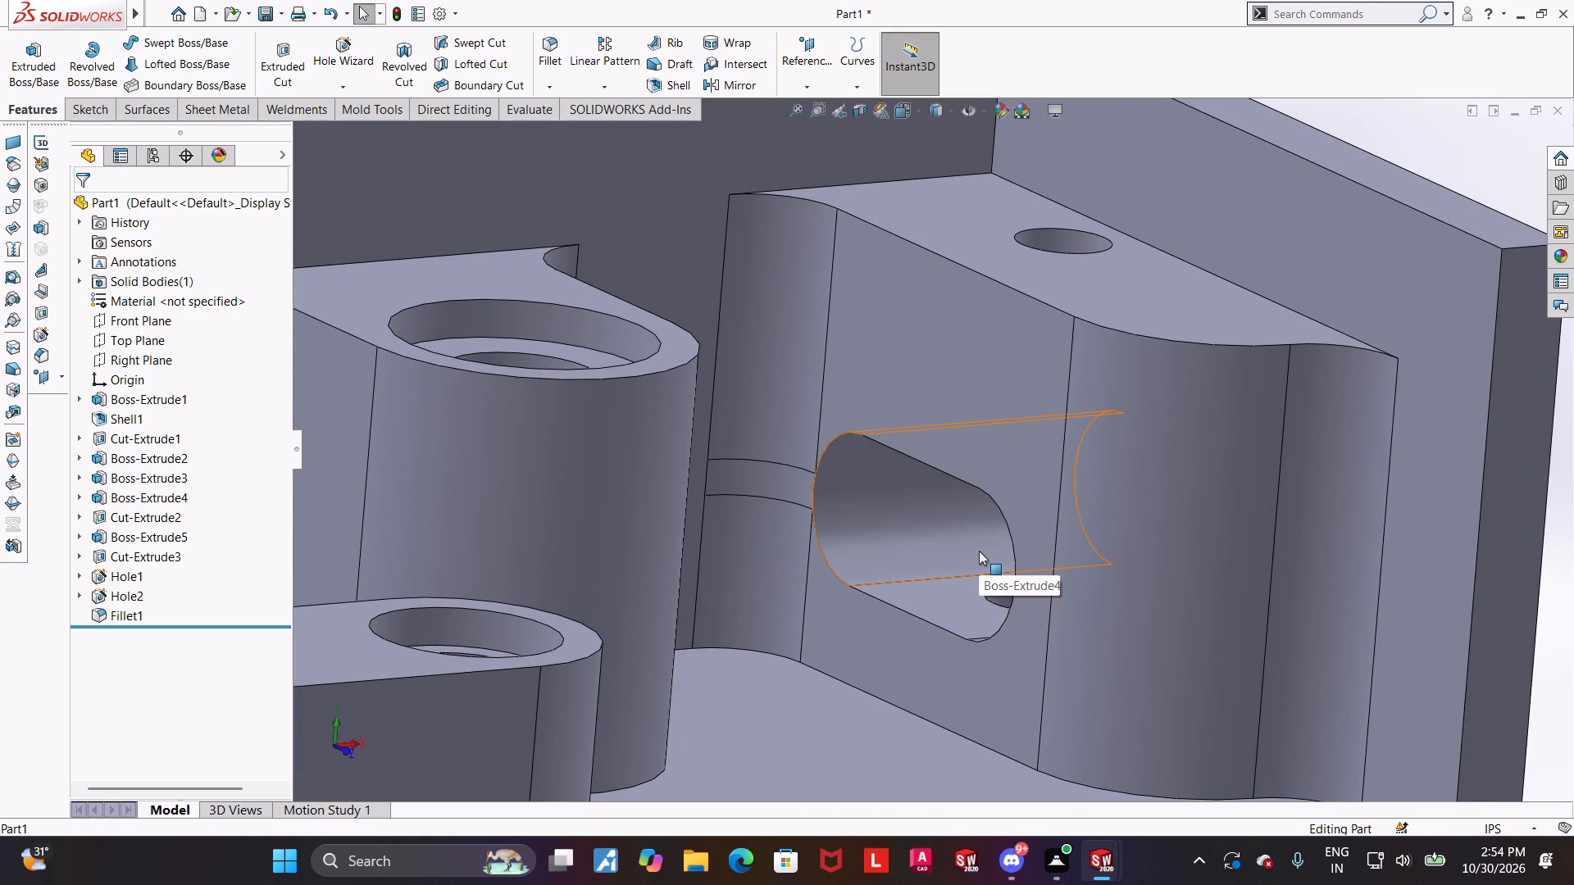
pyautogui.scroll(4, 979, 551)
pyautogui.moveTo(1189, 571); pyautogui.dragTo(1068, 537, button='middle')
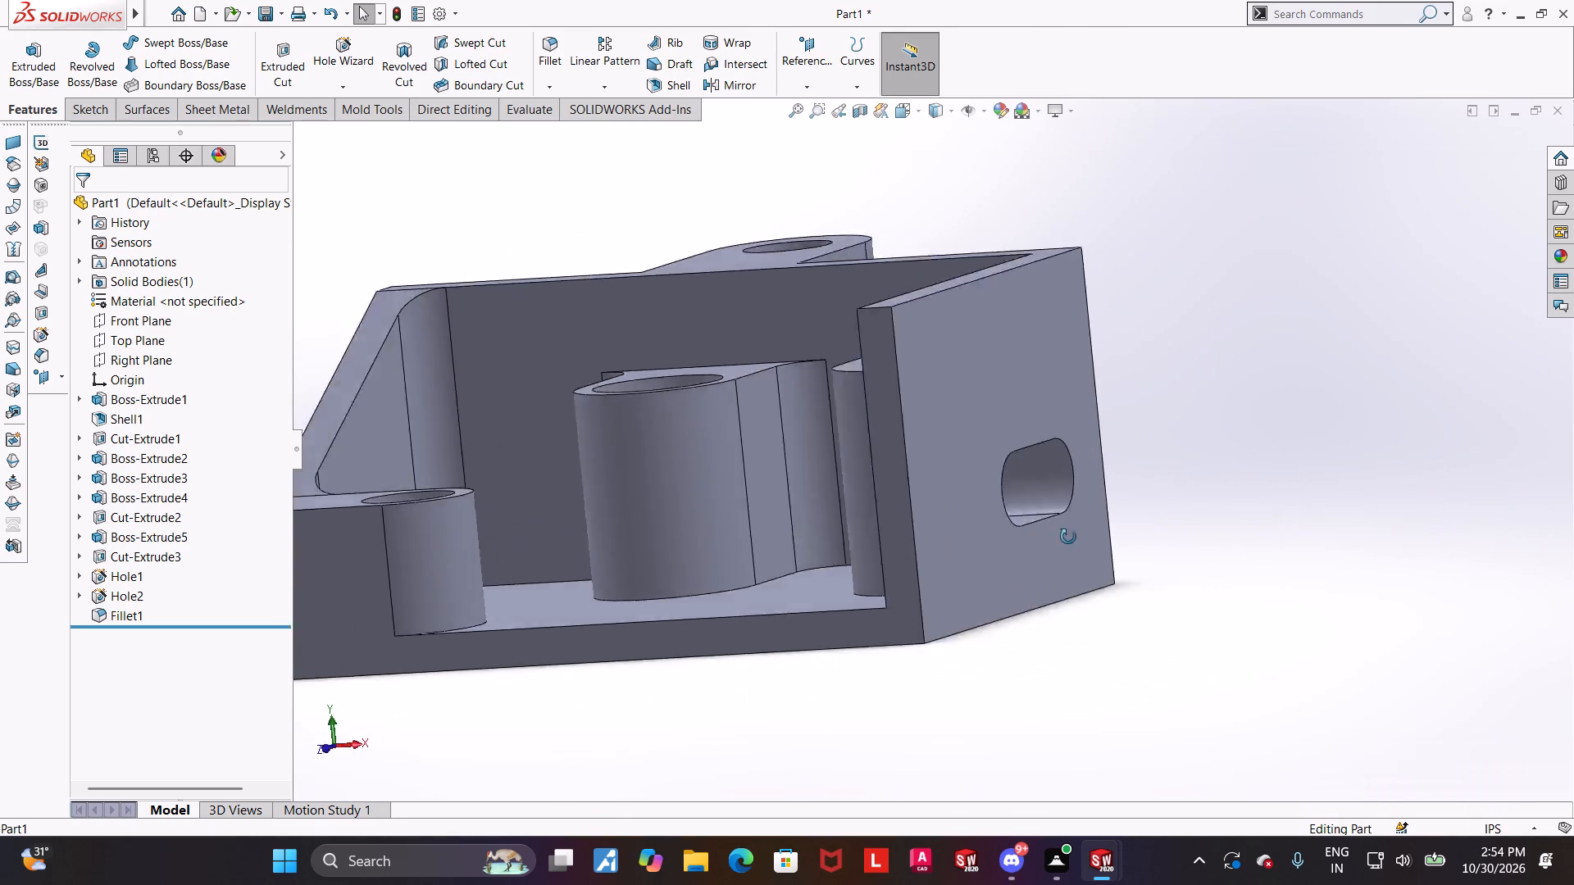
pyautogui.moveTo(1068, 537); pyautogui.dragTo(1185, 592, button='middle')
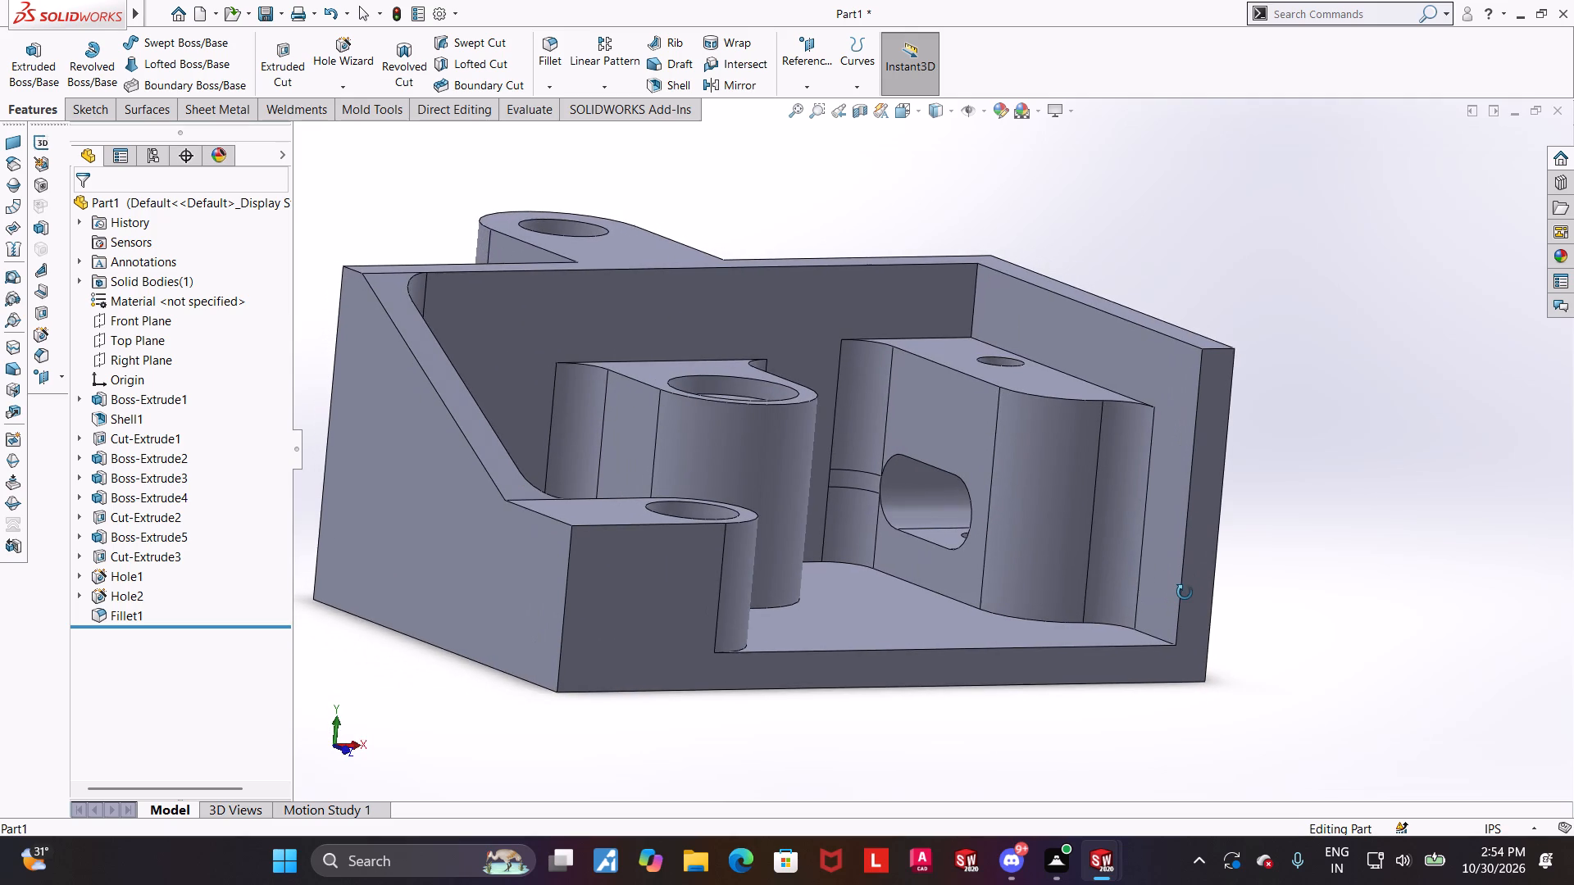
pyautogui.moveTo(1185, 592); pyautogui.dragTo(1185, 580, button='middle')
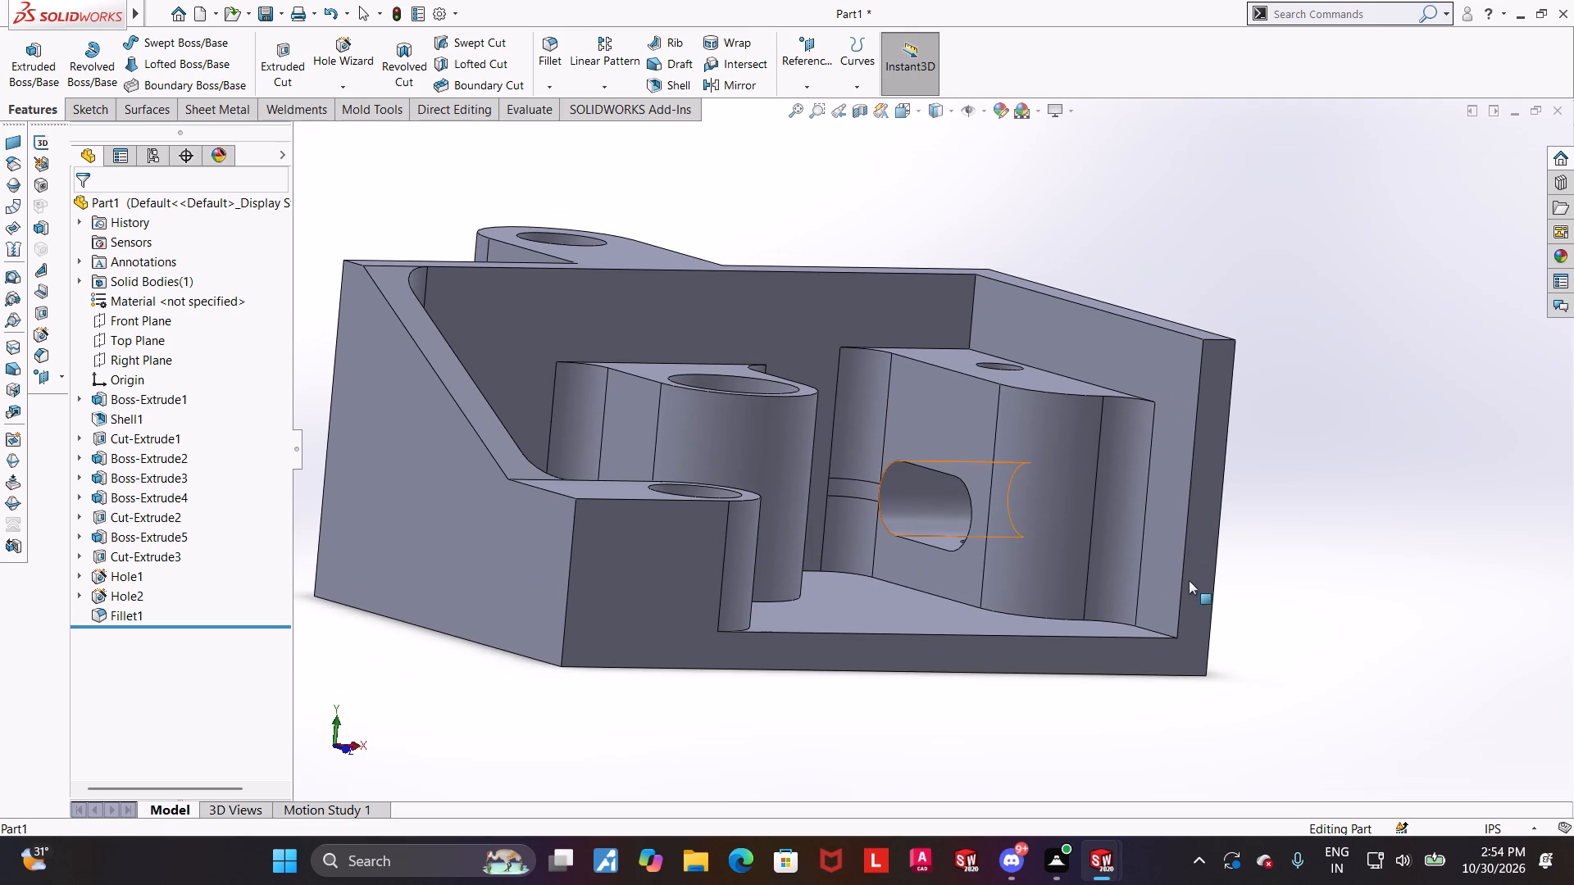
pyautogui.hotkey('ctrl', '7')
pyautogui.scroll(3, 1176, 568)
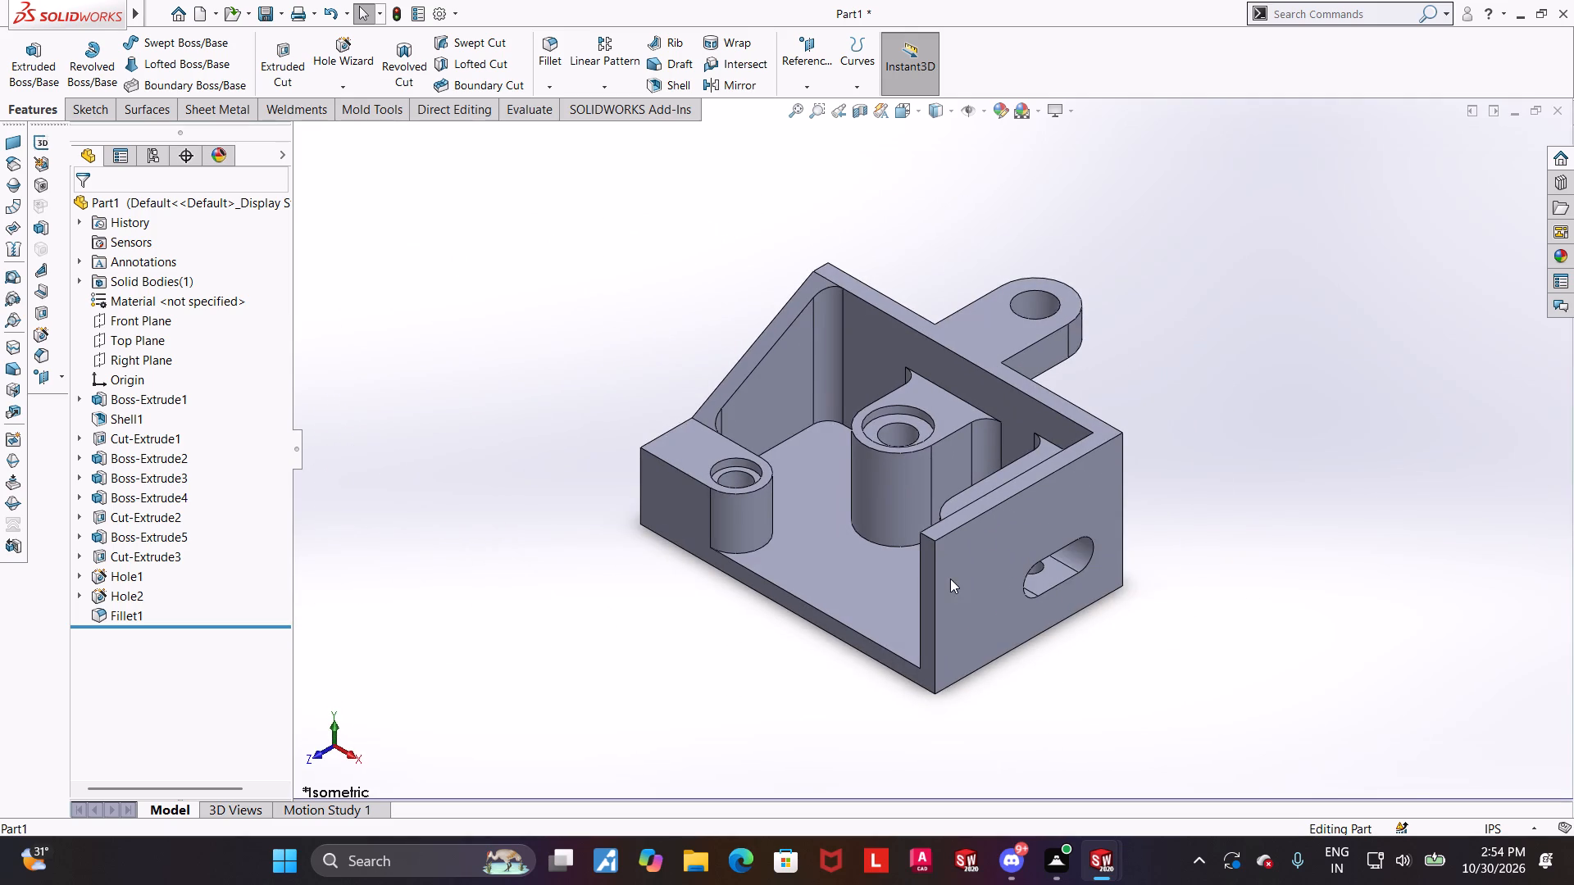
pyautogui.scroll(-1, 957, 566)
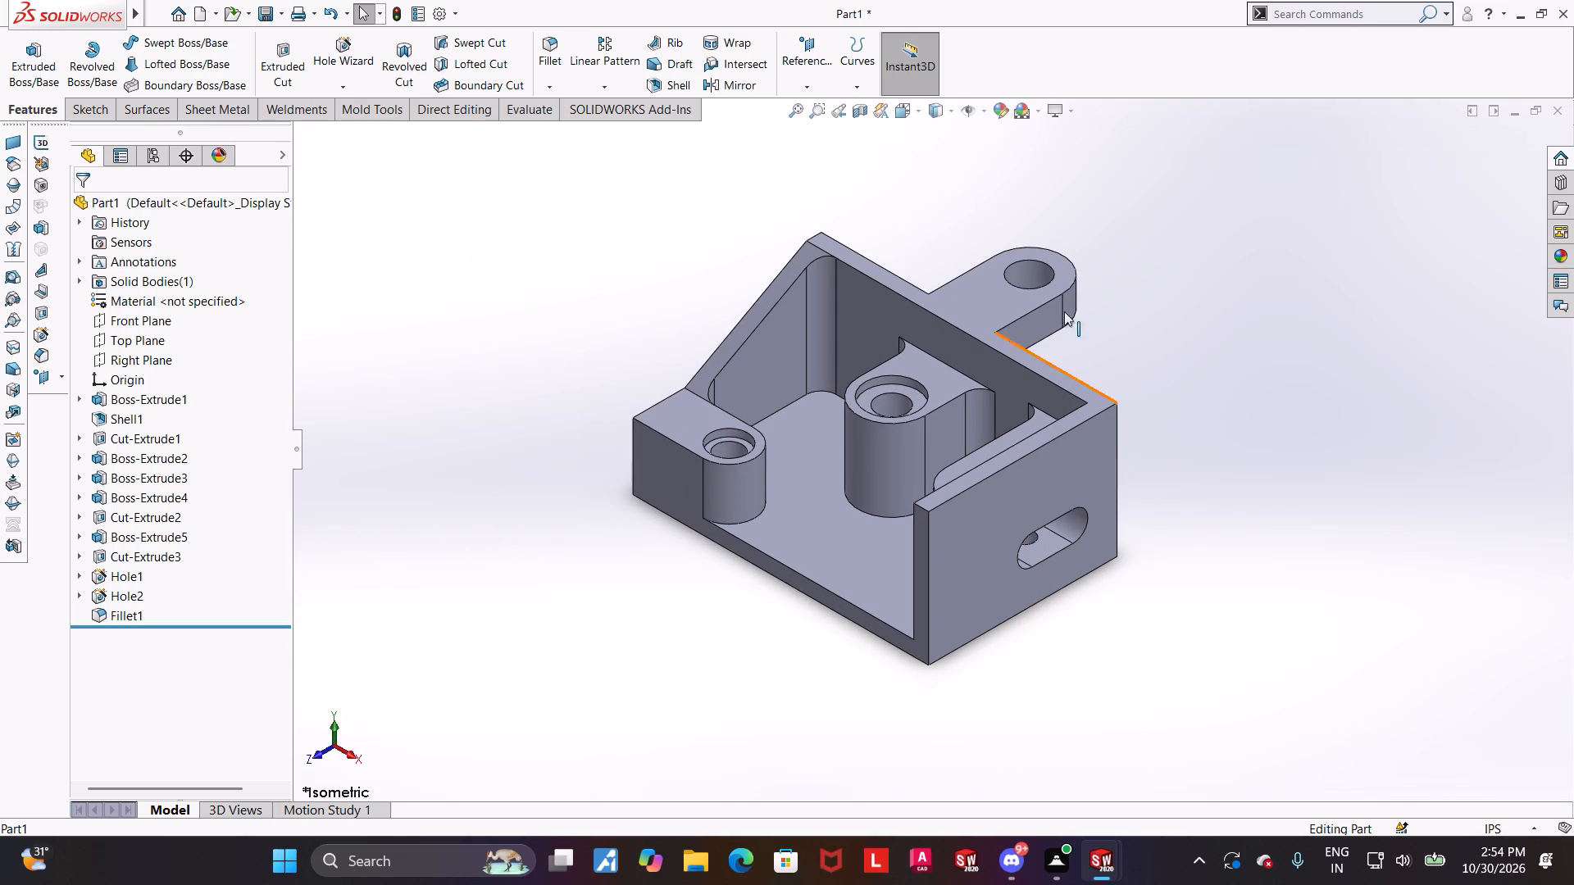
pyautogui.moveTo(1156, 319); pyautogui.dragTo(1267, 442, button='middle')
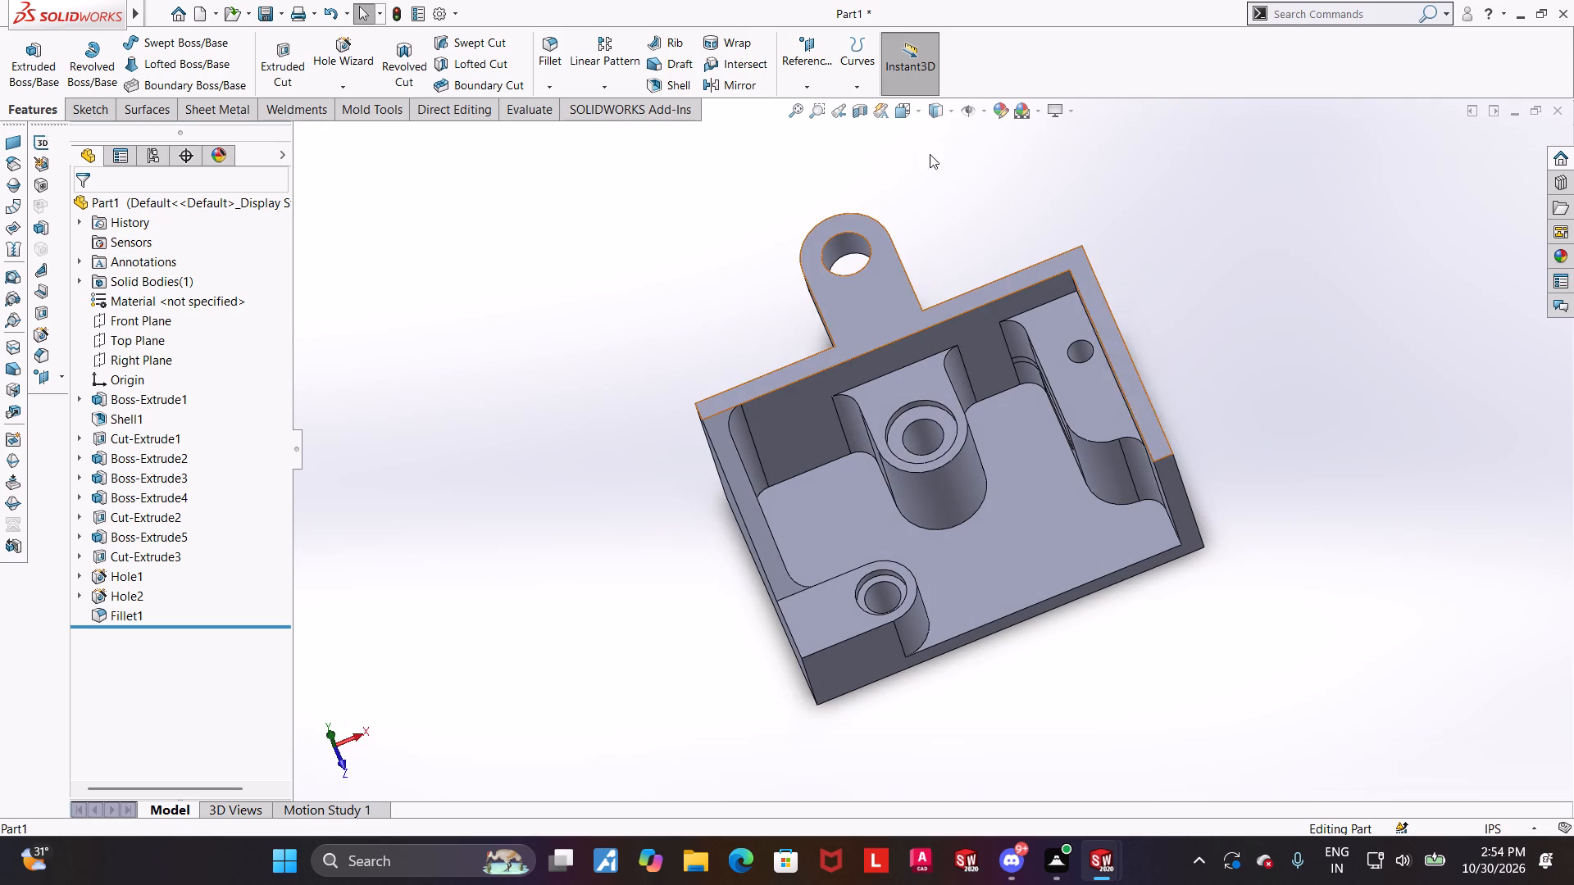
pyautogui.click(909, 111)
pyautogui.click(693, 496)
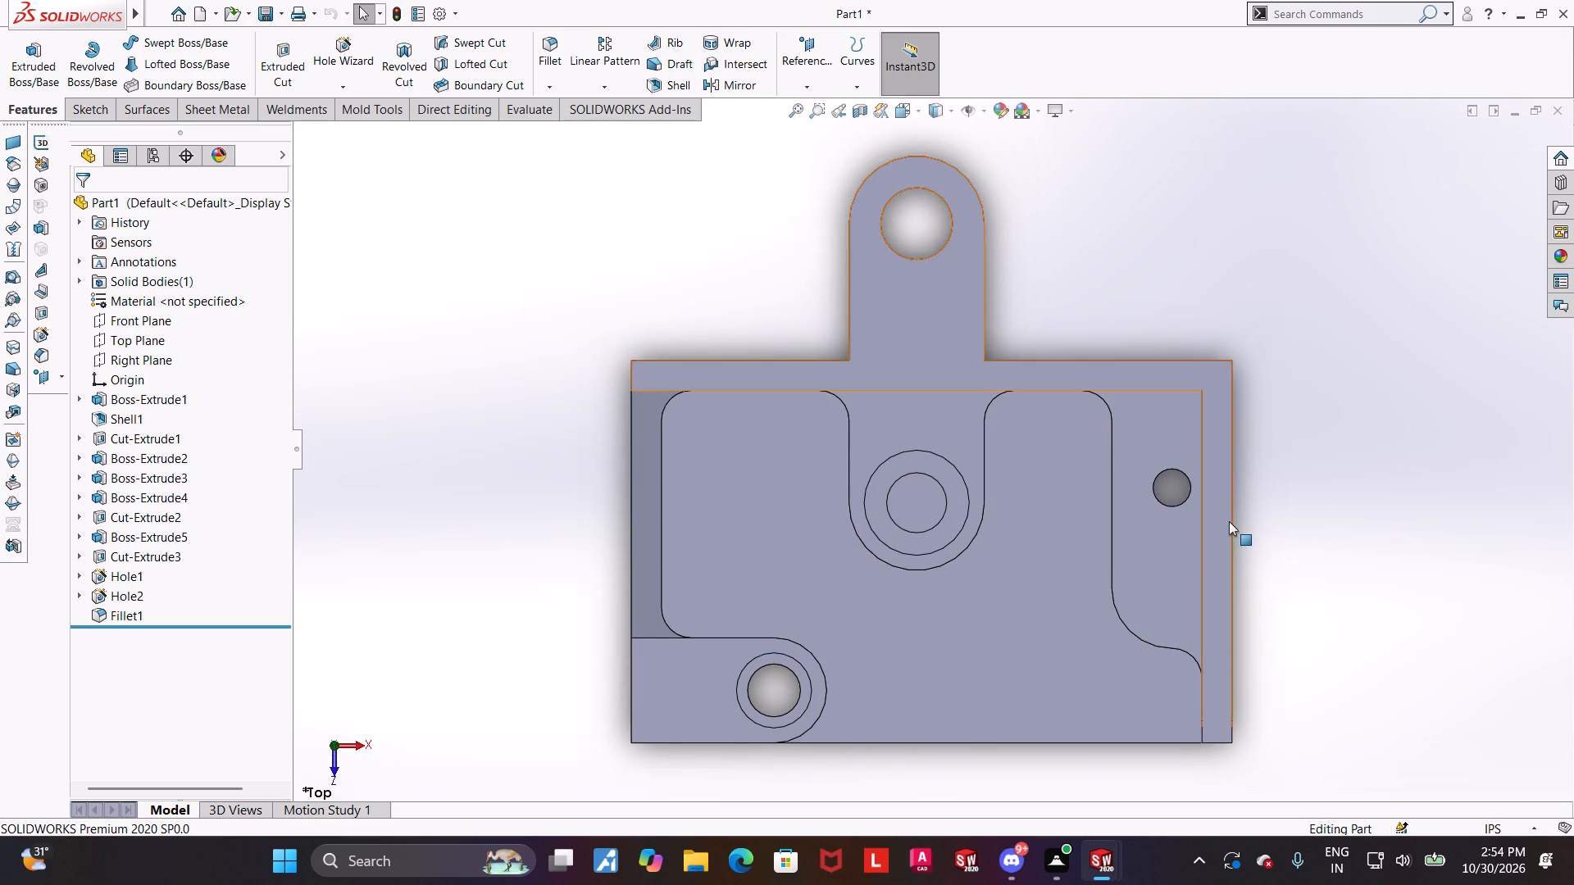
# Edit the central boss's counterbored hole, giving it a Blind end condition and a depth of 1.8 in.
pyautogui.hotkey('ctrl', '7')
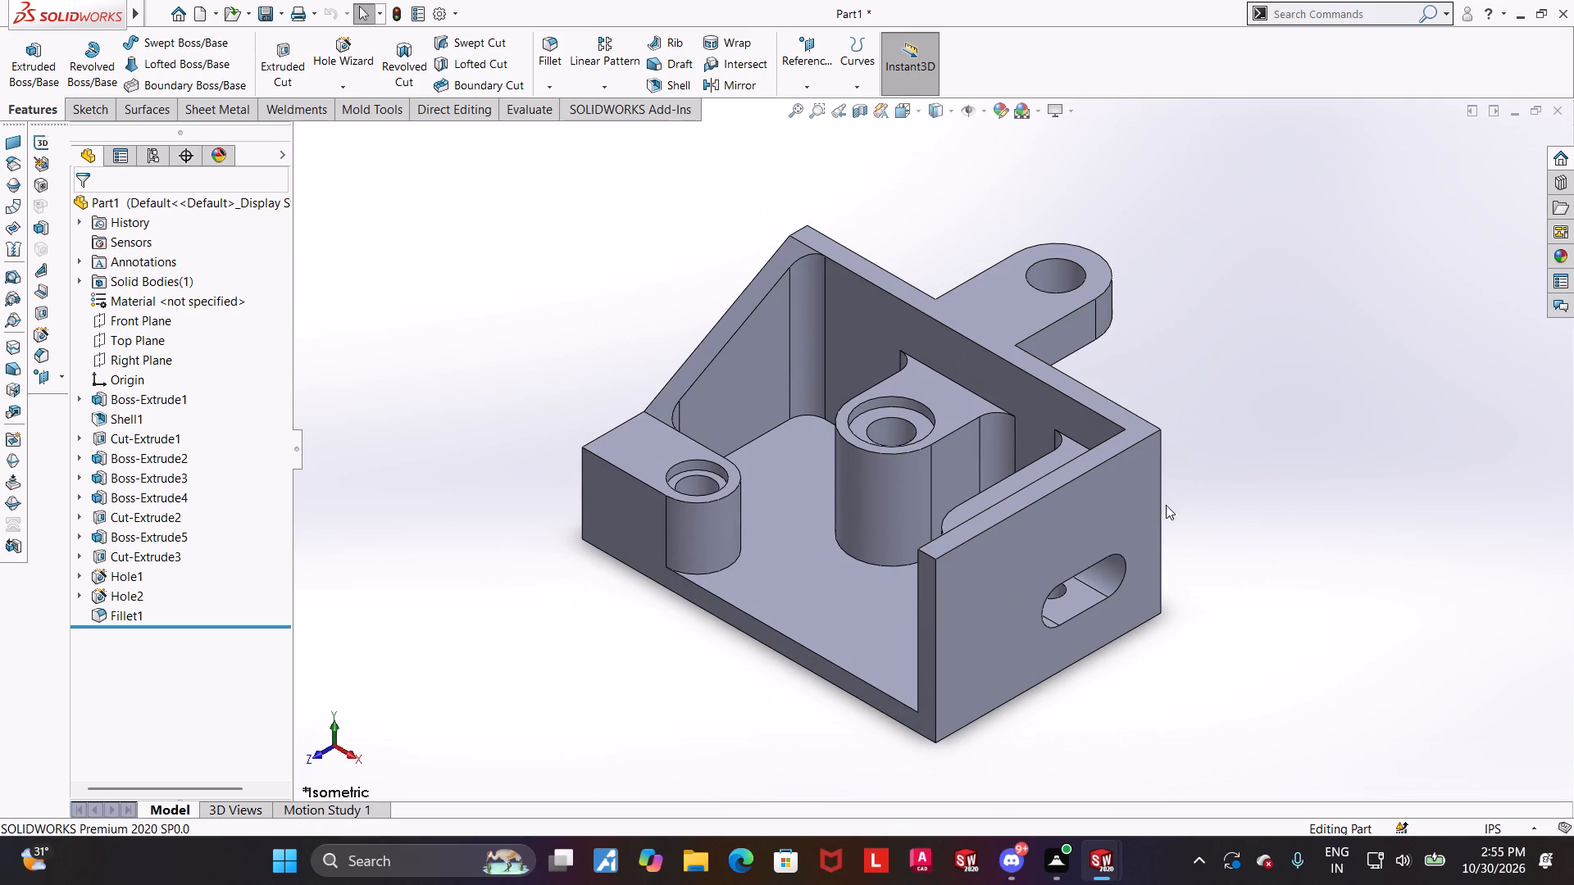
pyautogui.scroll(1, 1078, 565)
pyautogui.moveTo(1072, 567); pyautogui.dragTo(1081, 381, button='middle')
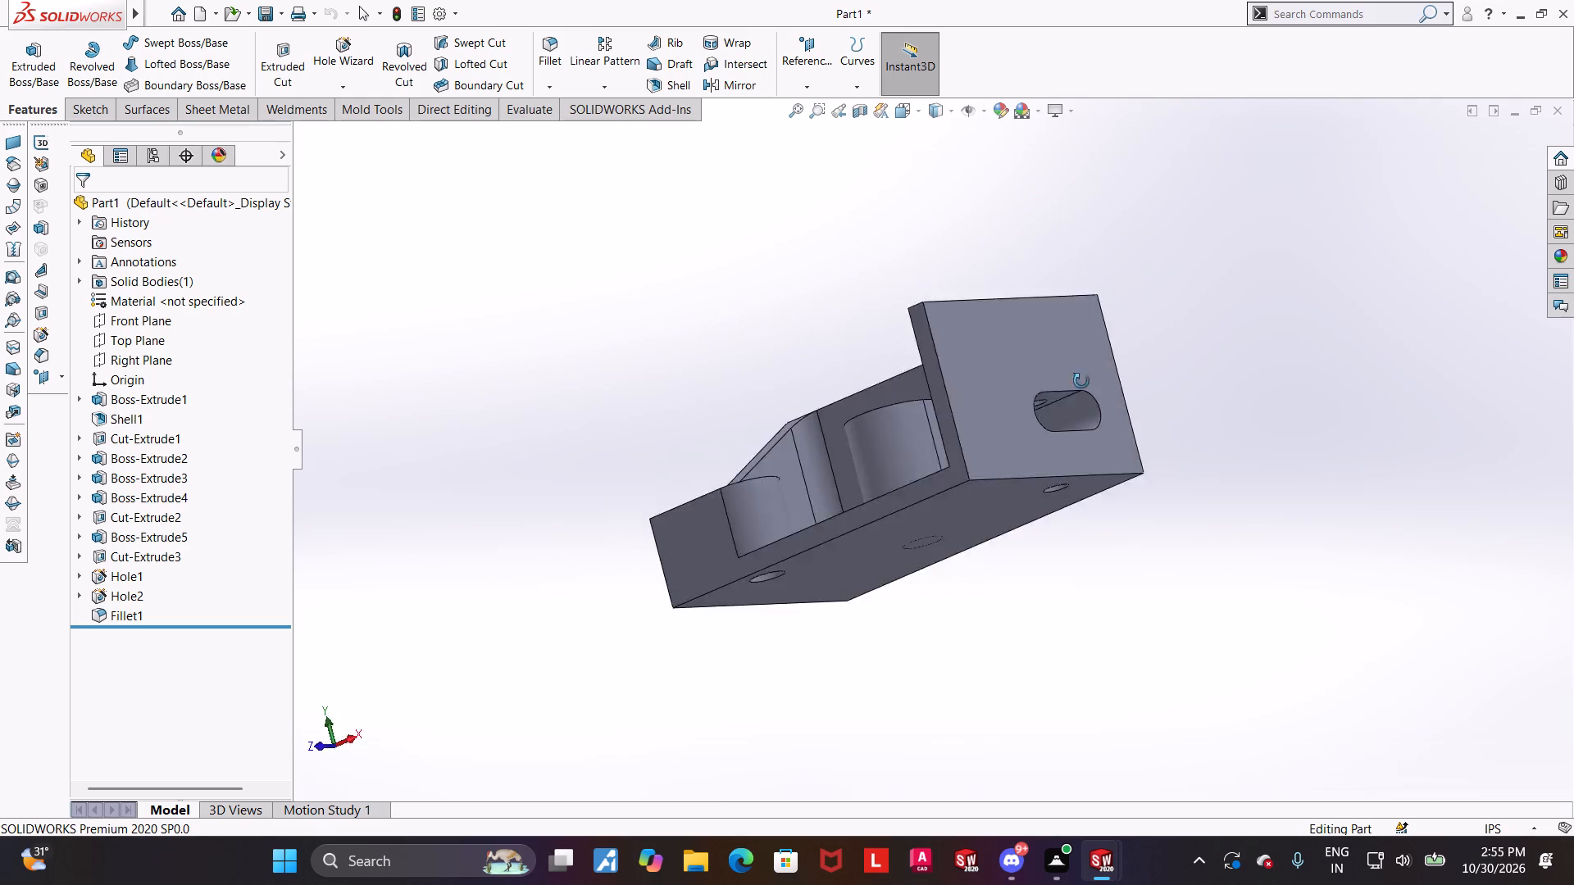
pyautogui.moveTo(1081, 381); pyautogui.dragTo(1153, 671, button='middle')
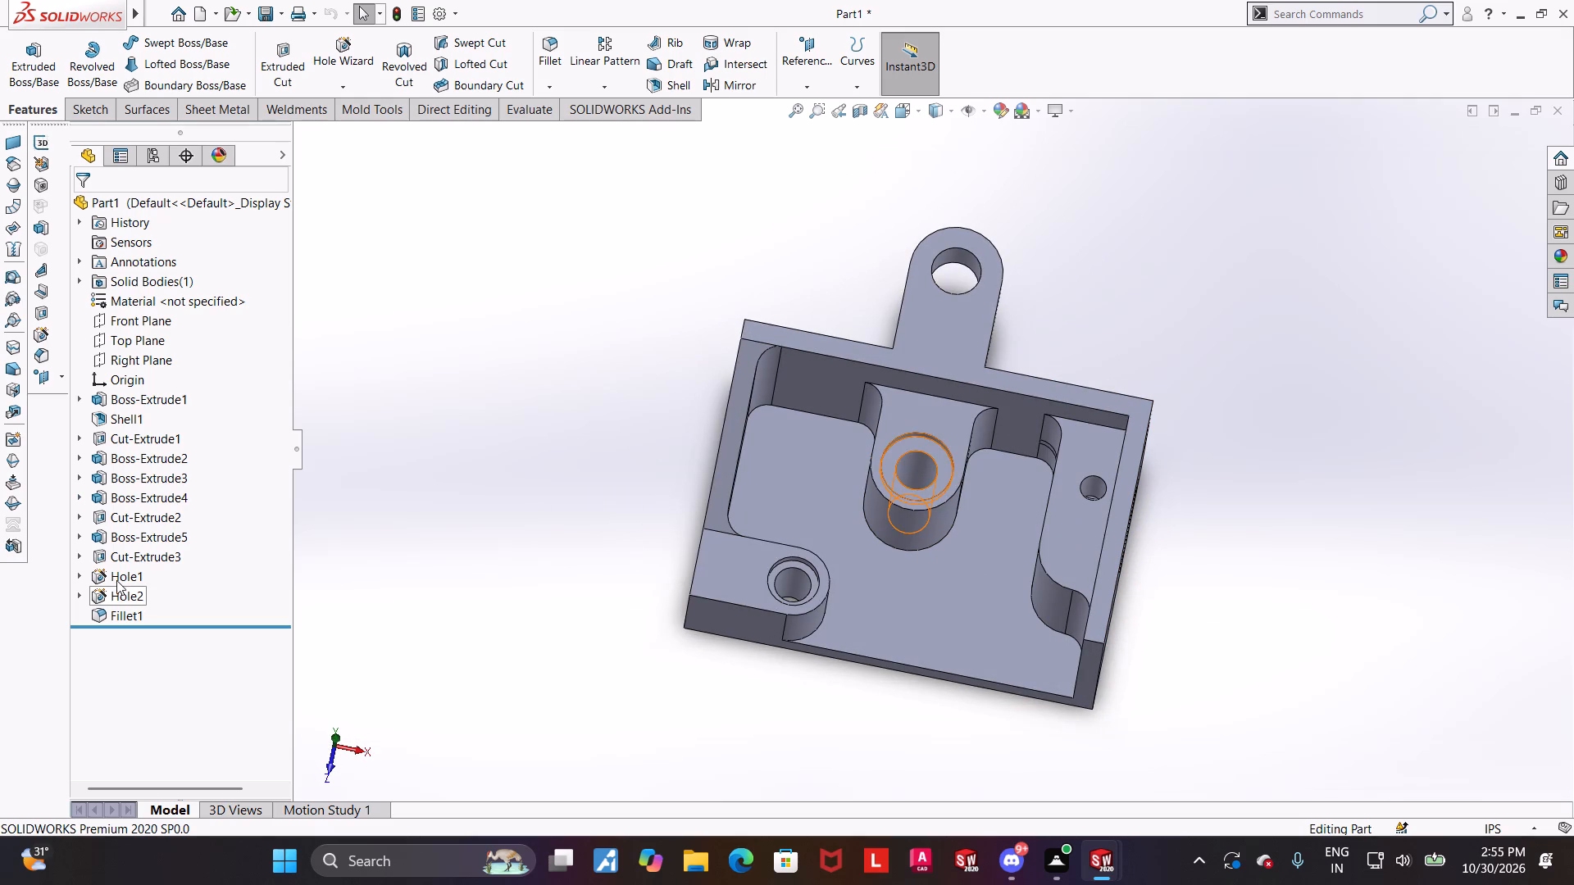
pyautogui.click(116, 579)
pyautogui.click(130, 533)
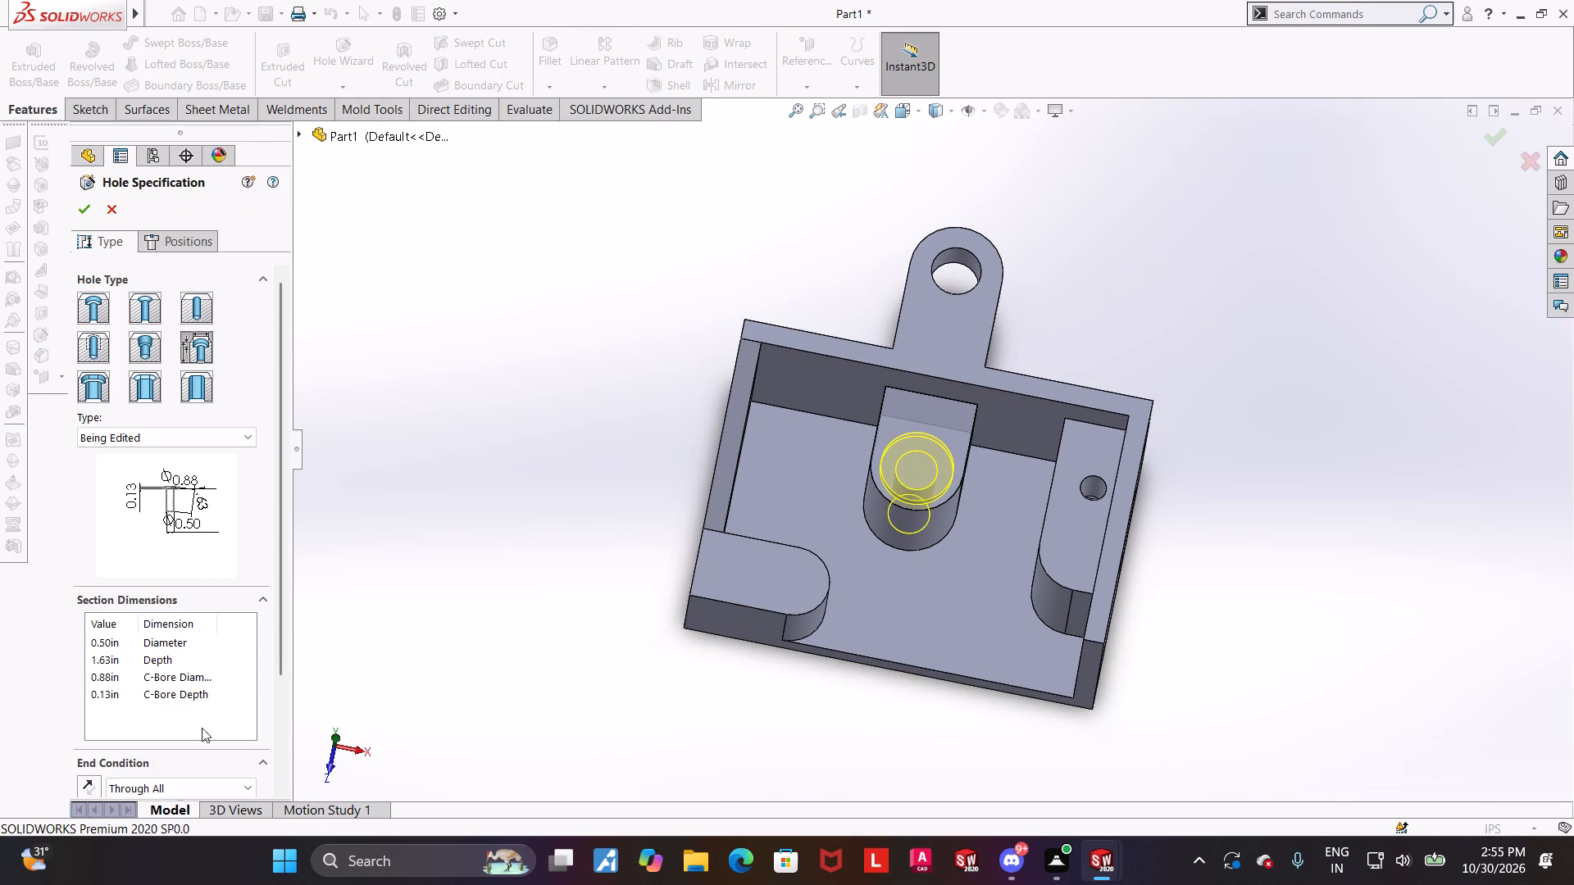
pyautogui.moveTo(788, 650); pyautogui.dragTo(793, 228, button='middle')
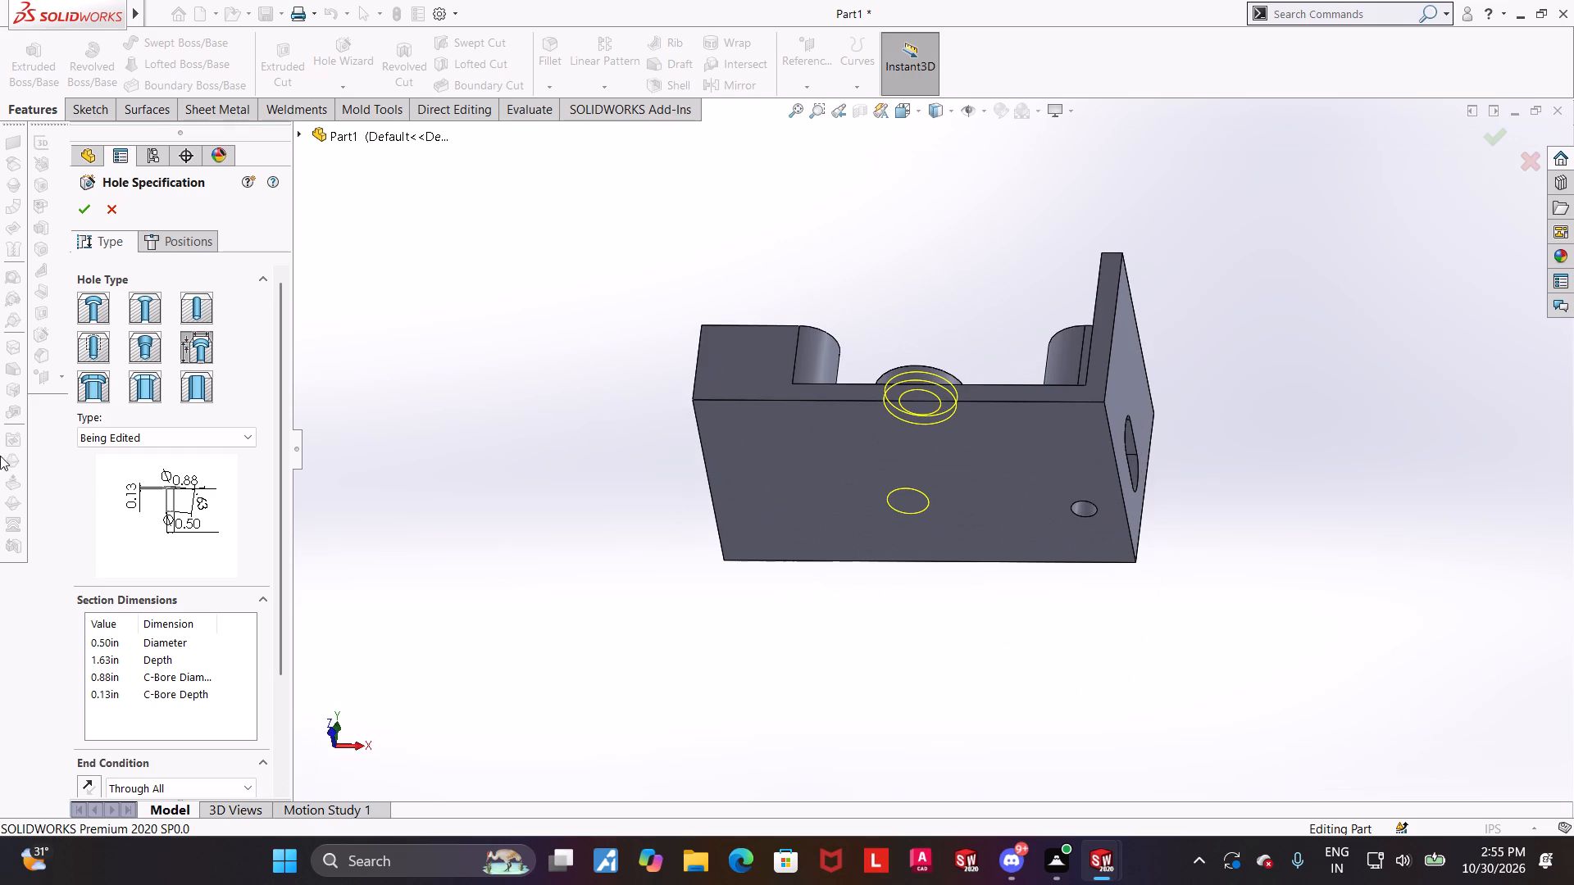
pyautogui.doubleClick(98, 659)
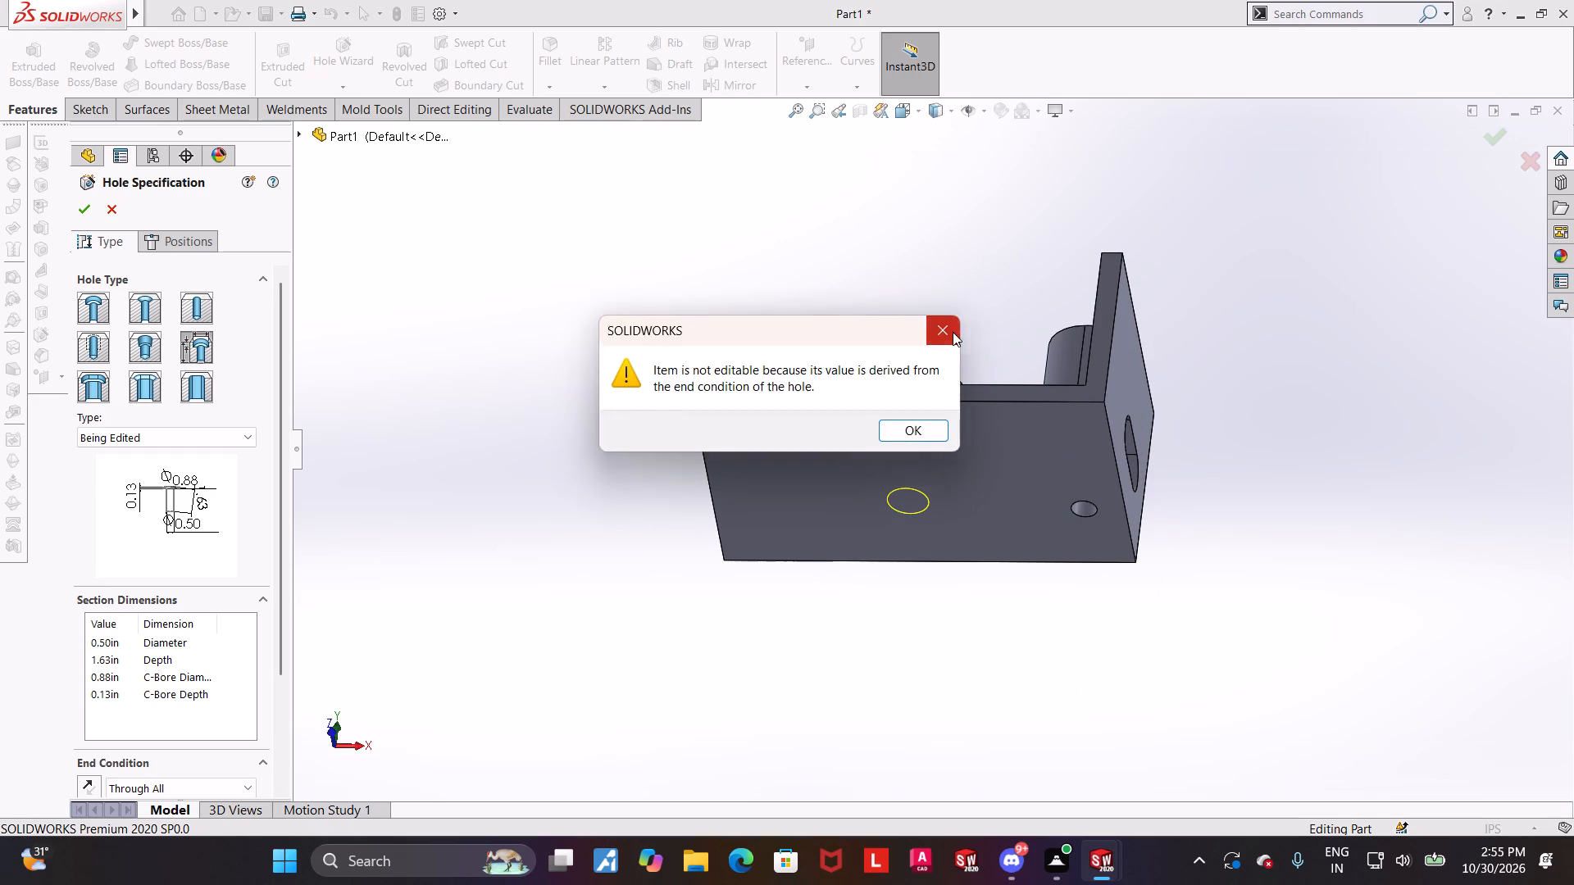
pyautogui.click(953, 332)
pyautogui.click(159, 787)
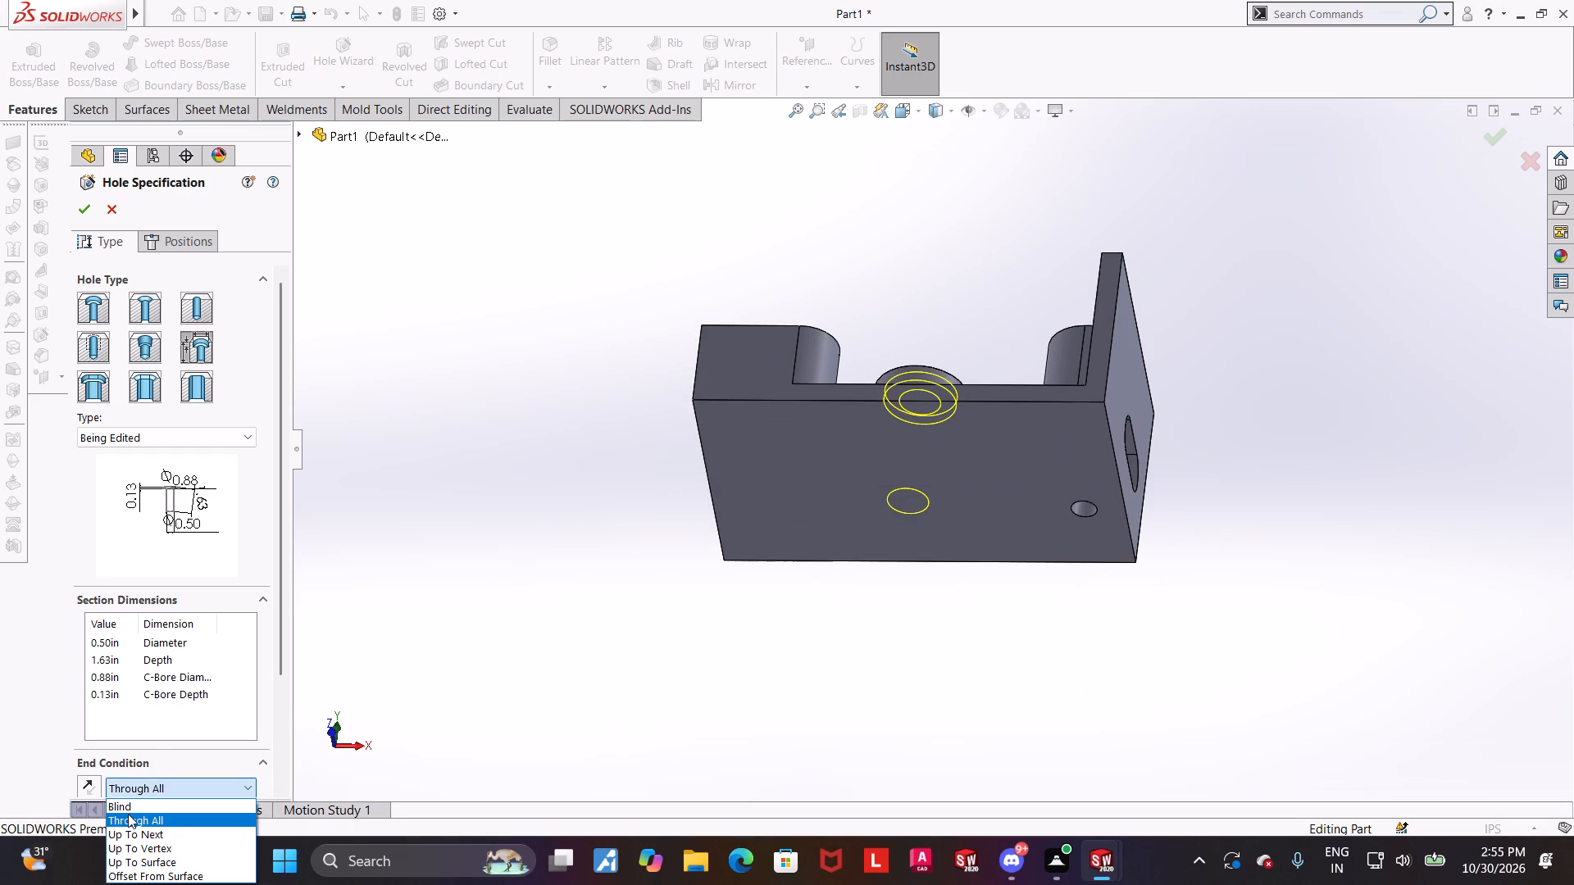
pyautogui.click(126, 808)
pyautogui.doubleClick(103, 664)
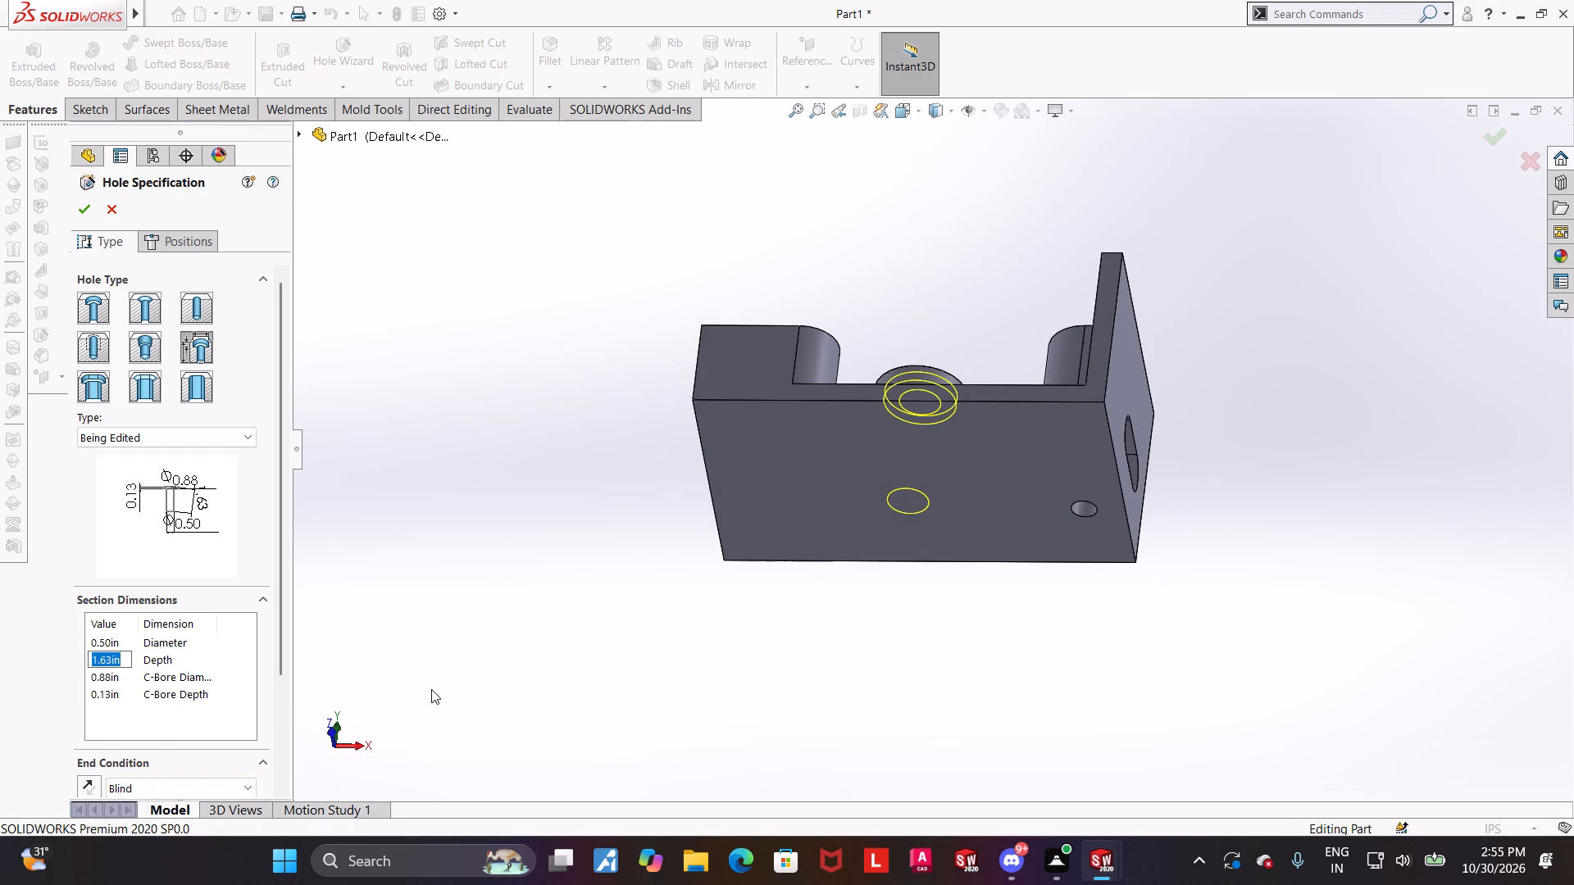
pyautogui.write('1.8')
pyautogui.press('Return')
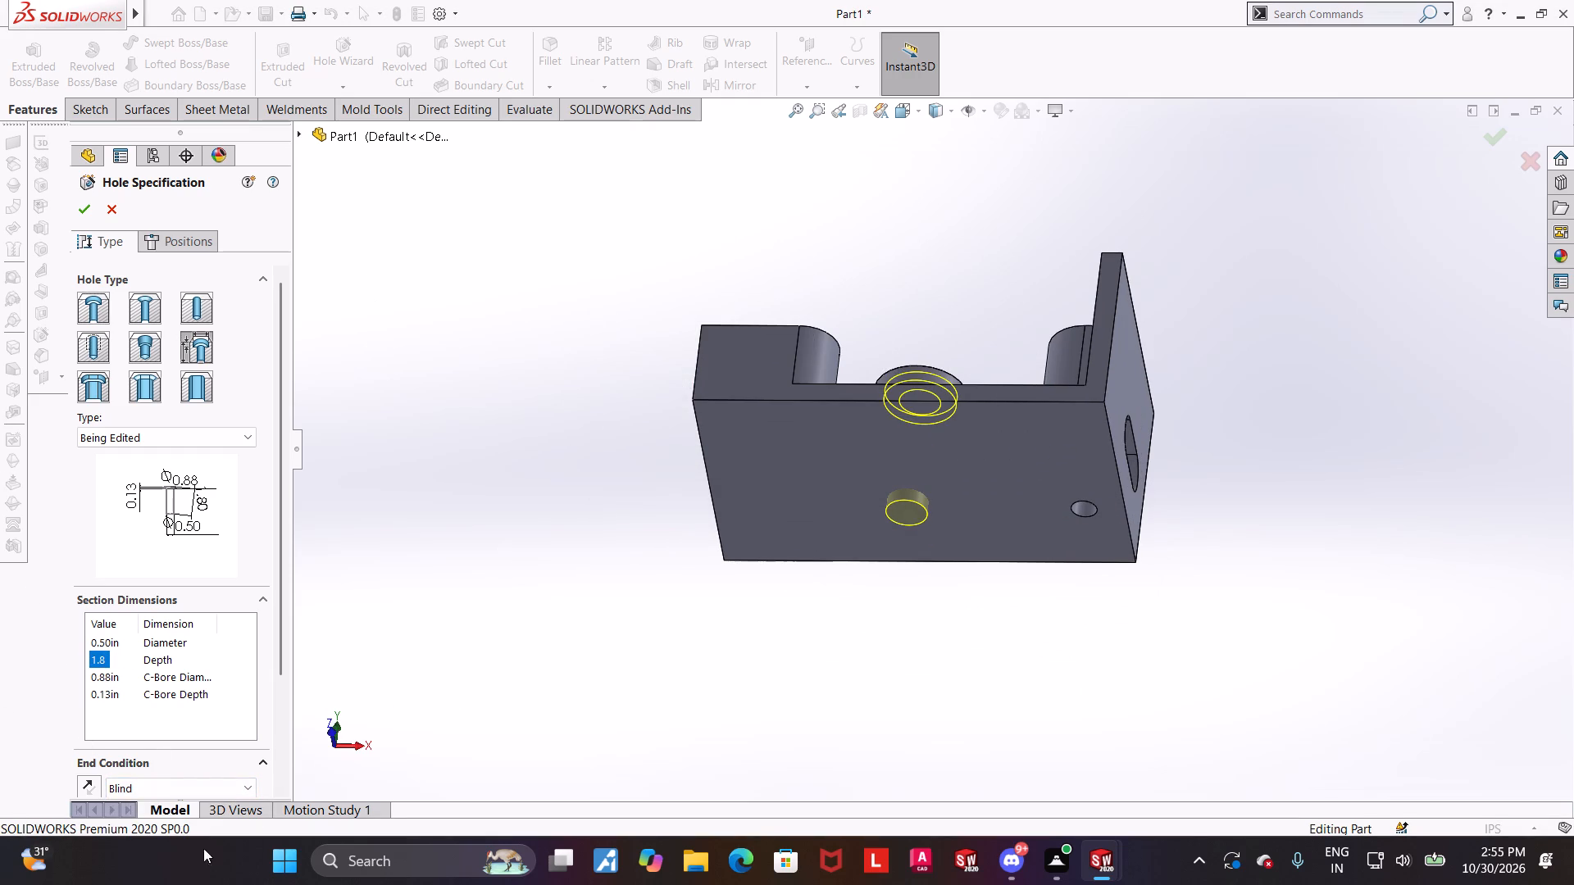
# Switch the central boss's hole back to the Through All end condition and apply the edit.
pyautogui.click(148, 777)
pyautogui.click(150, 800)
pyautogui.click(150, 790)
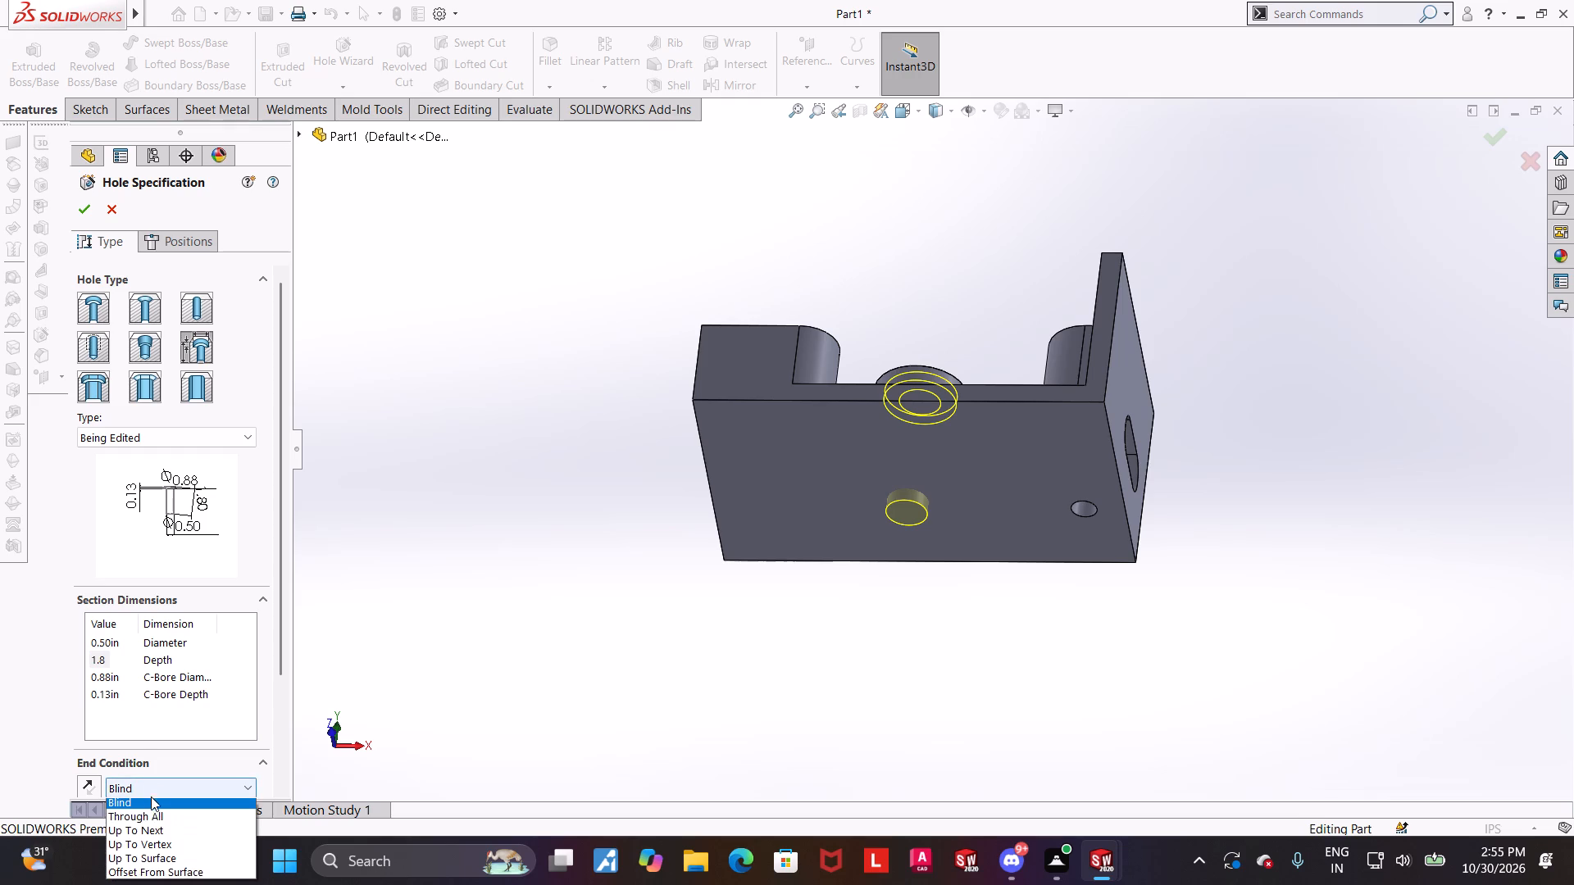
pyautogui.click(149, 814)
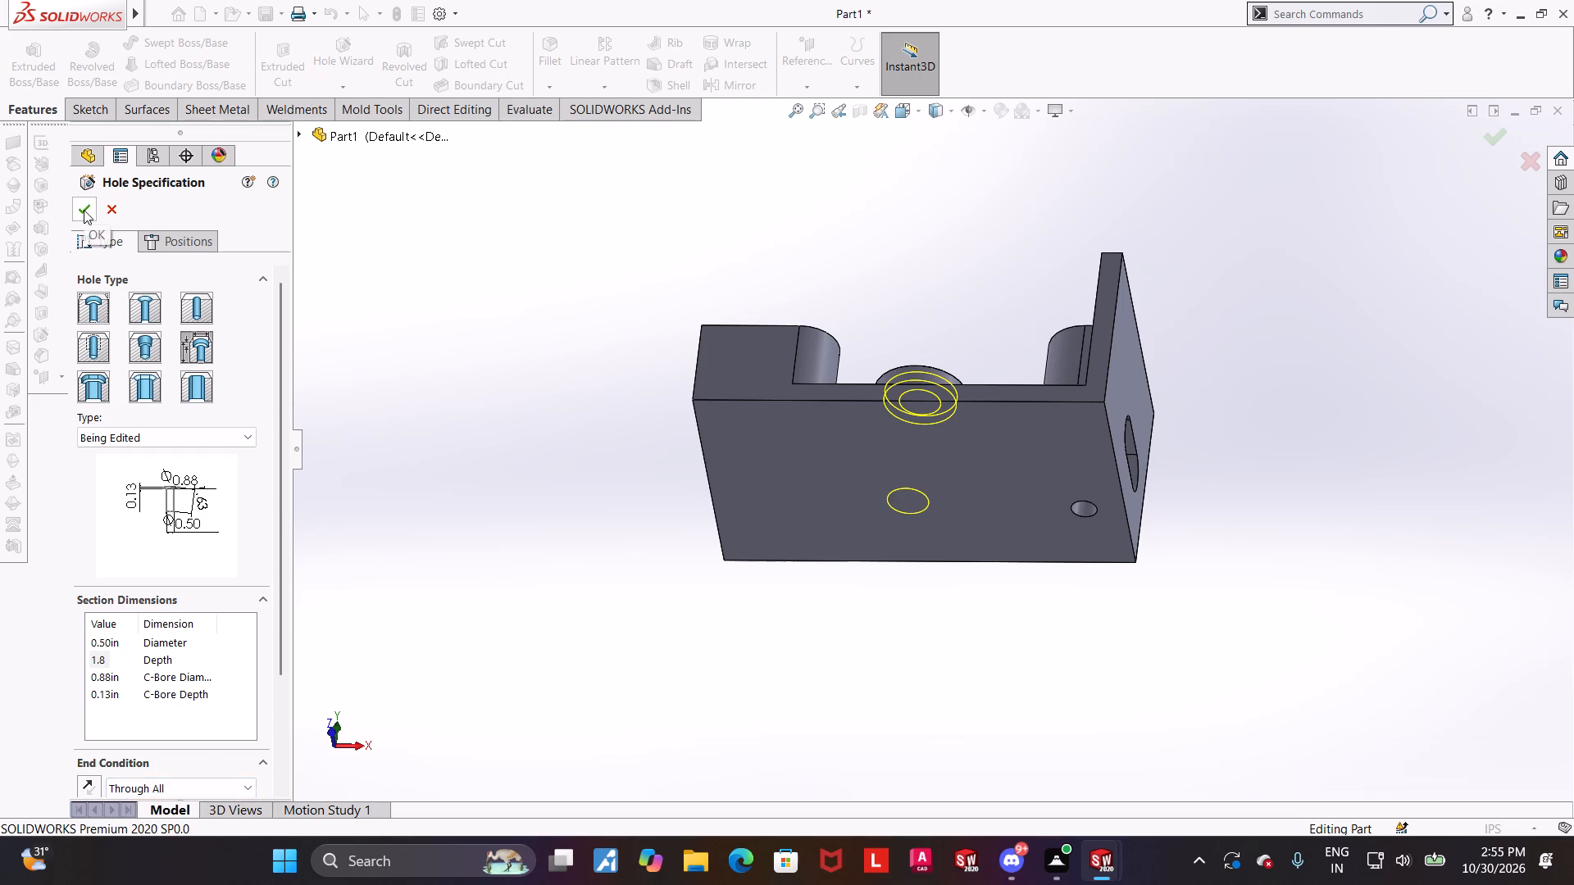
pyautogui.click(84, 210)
# Reopen the central boss's counterbored hole, set it to Blind with a depth of 1.8 in, and apply the edit.
pyautogui.moveTo(721, 337); pyautogui.dragTo(704, 479, button='middle')
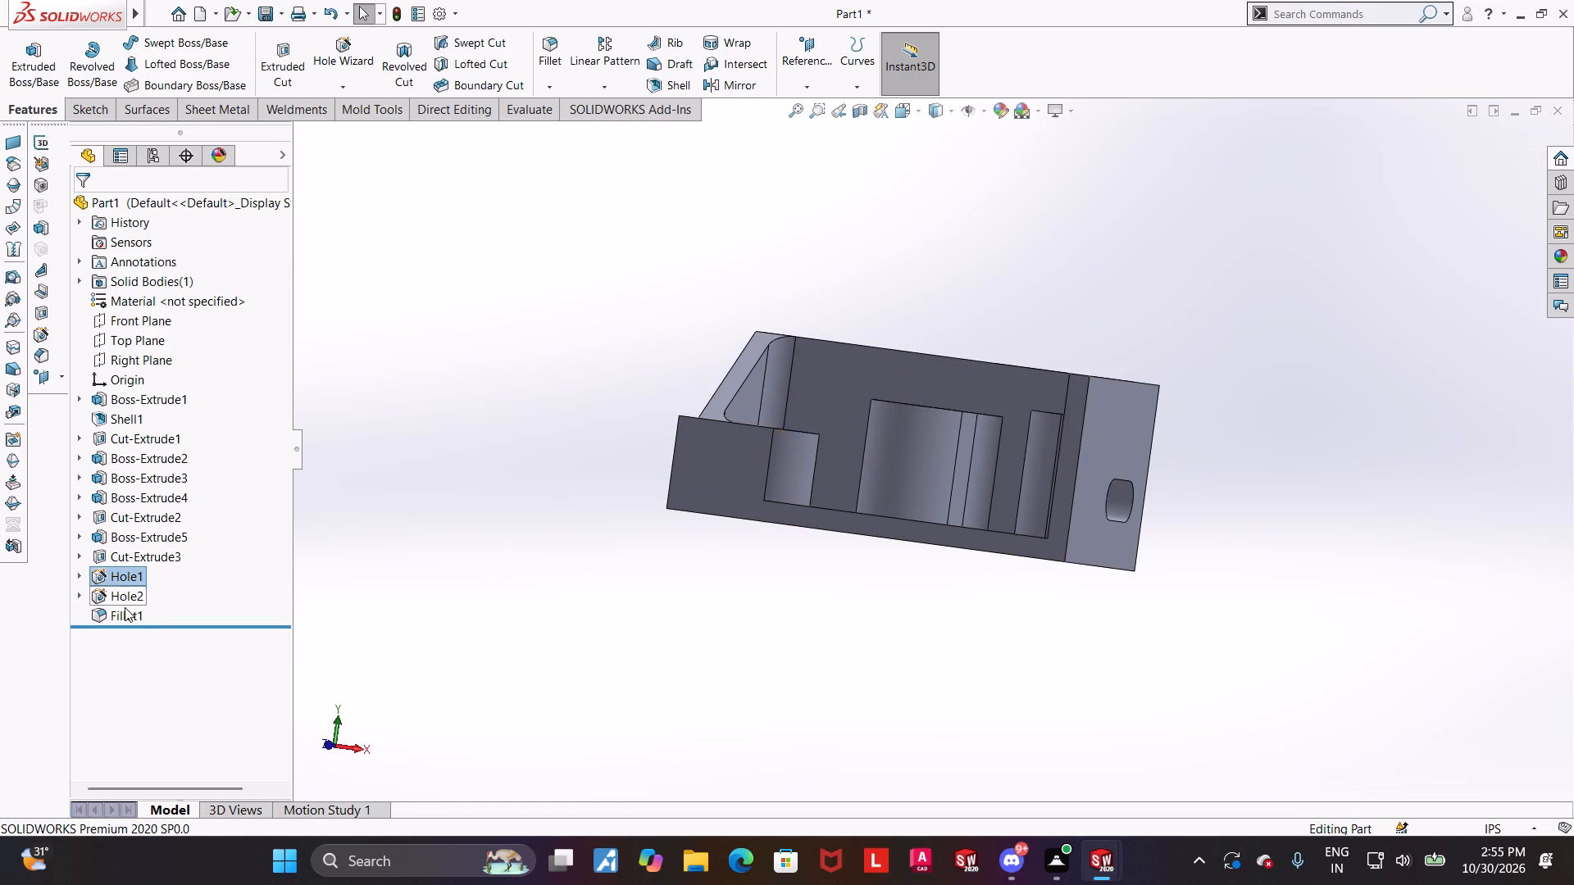
pyautogui.click(121, 580)
pyautogui.click(136, 536)
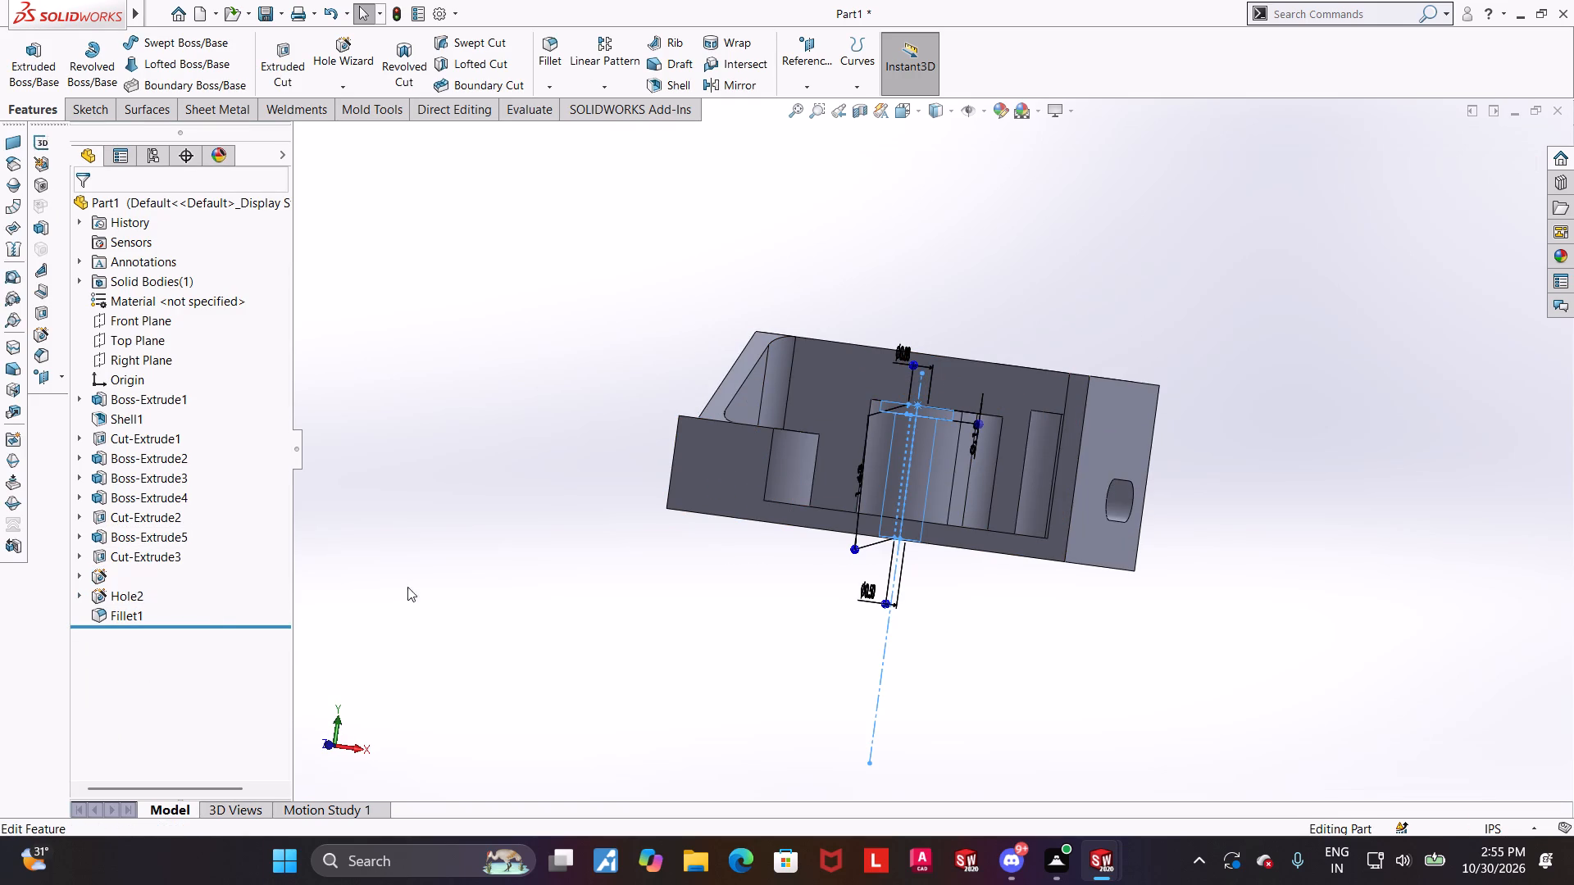
pyautogui.click(407, 586)
pyautogui.click(144, 579)
pyautogui.click(164, 542)
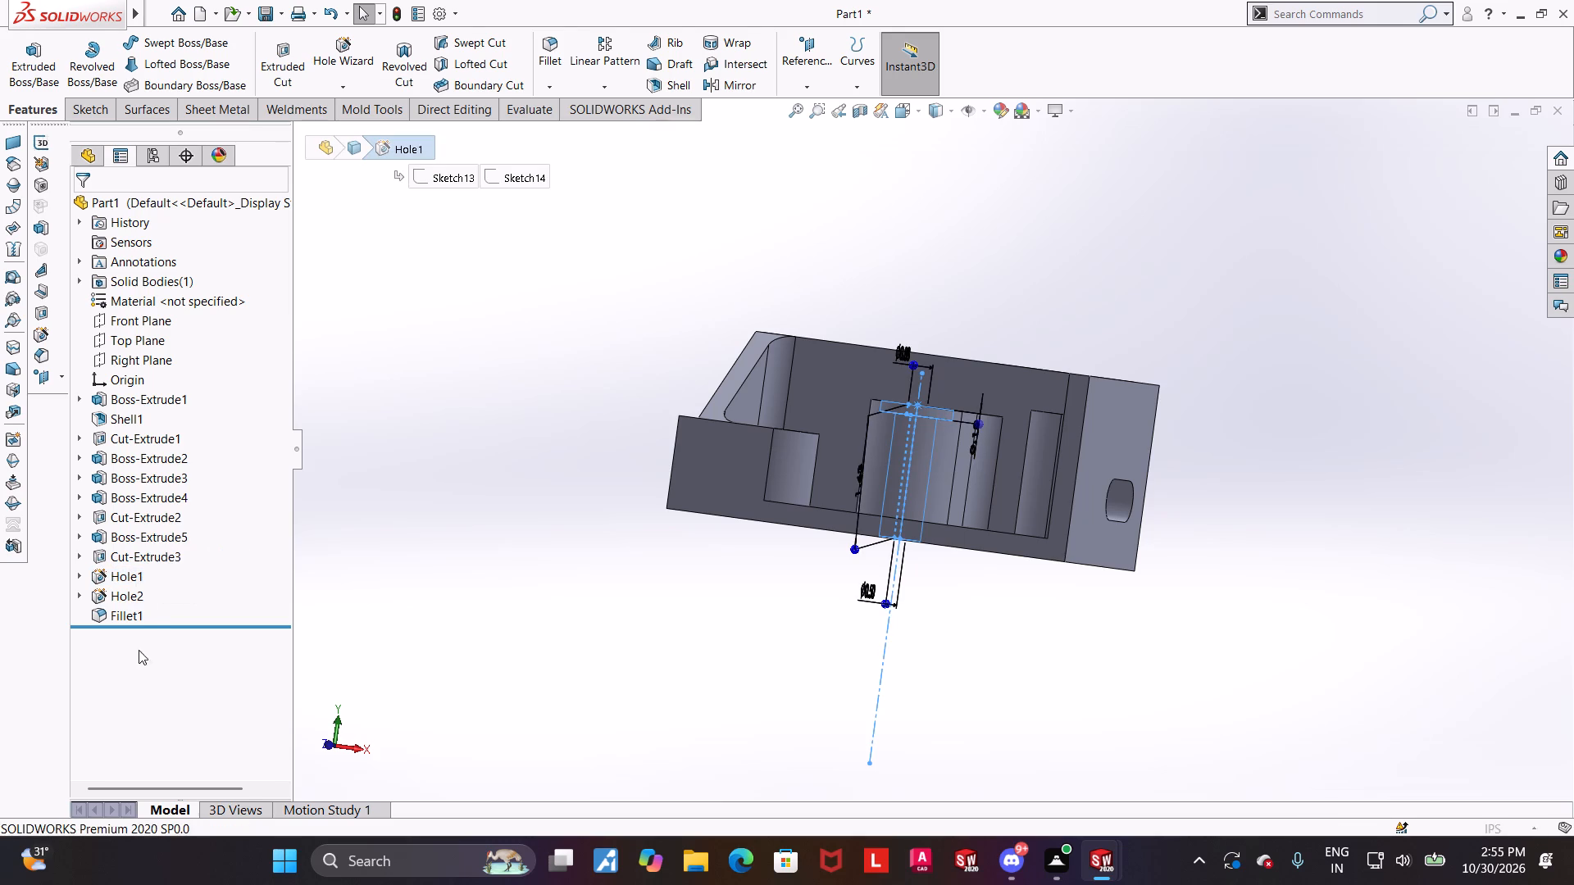
pyautogui.click(155, 787)
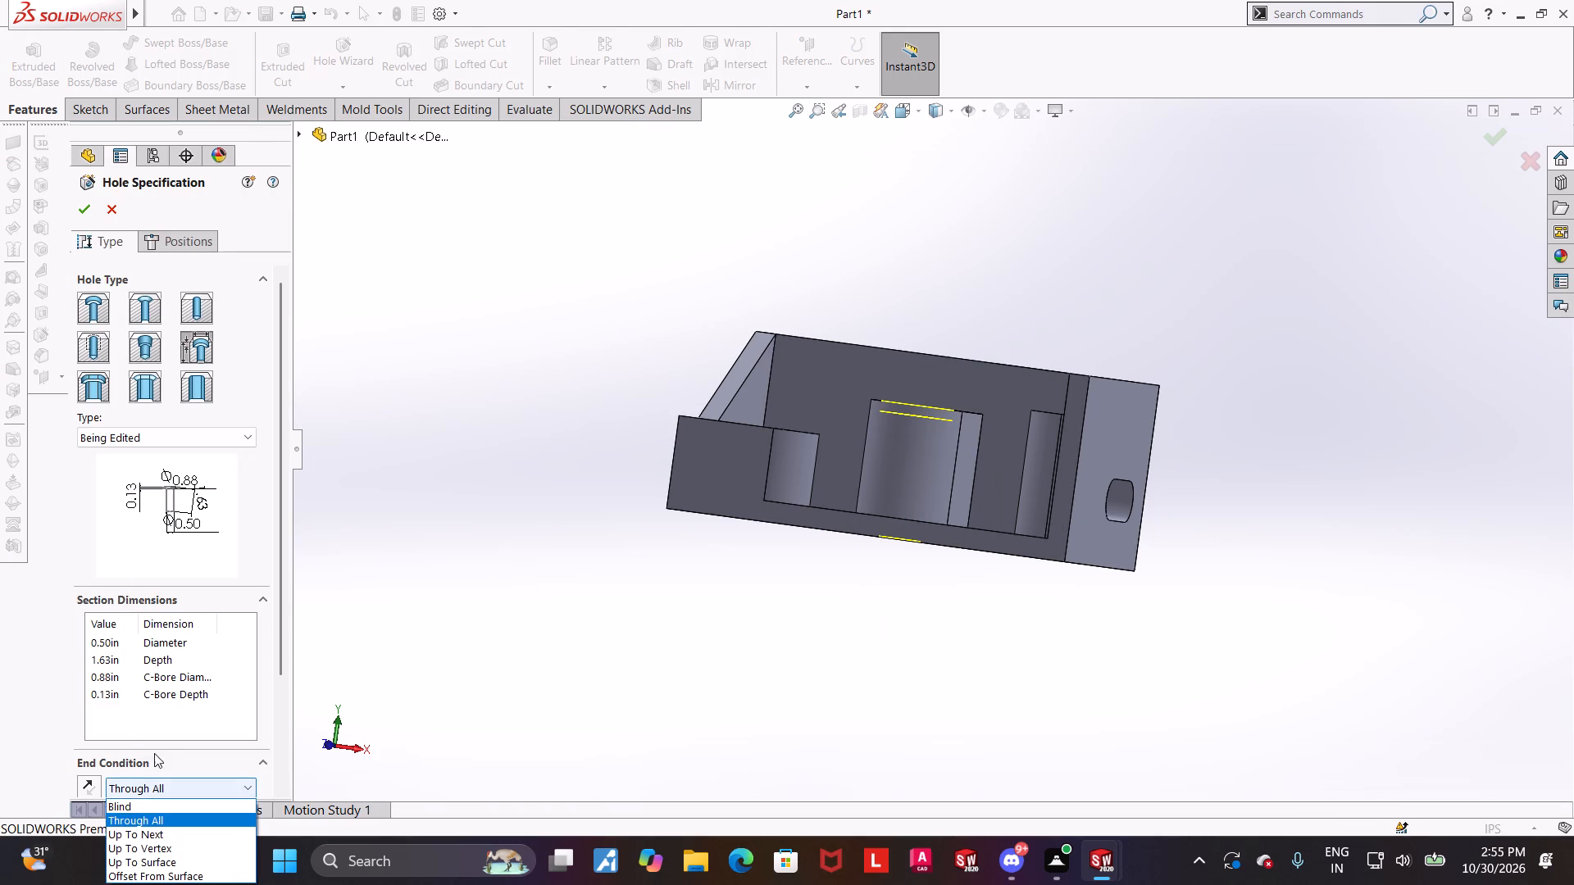
pyautogui.click(152, 808)
pyautogui.doubleClick(102, 652)
pyautogui.write('1.8')
pyautogui.press('Return')
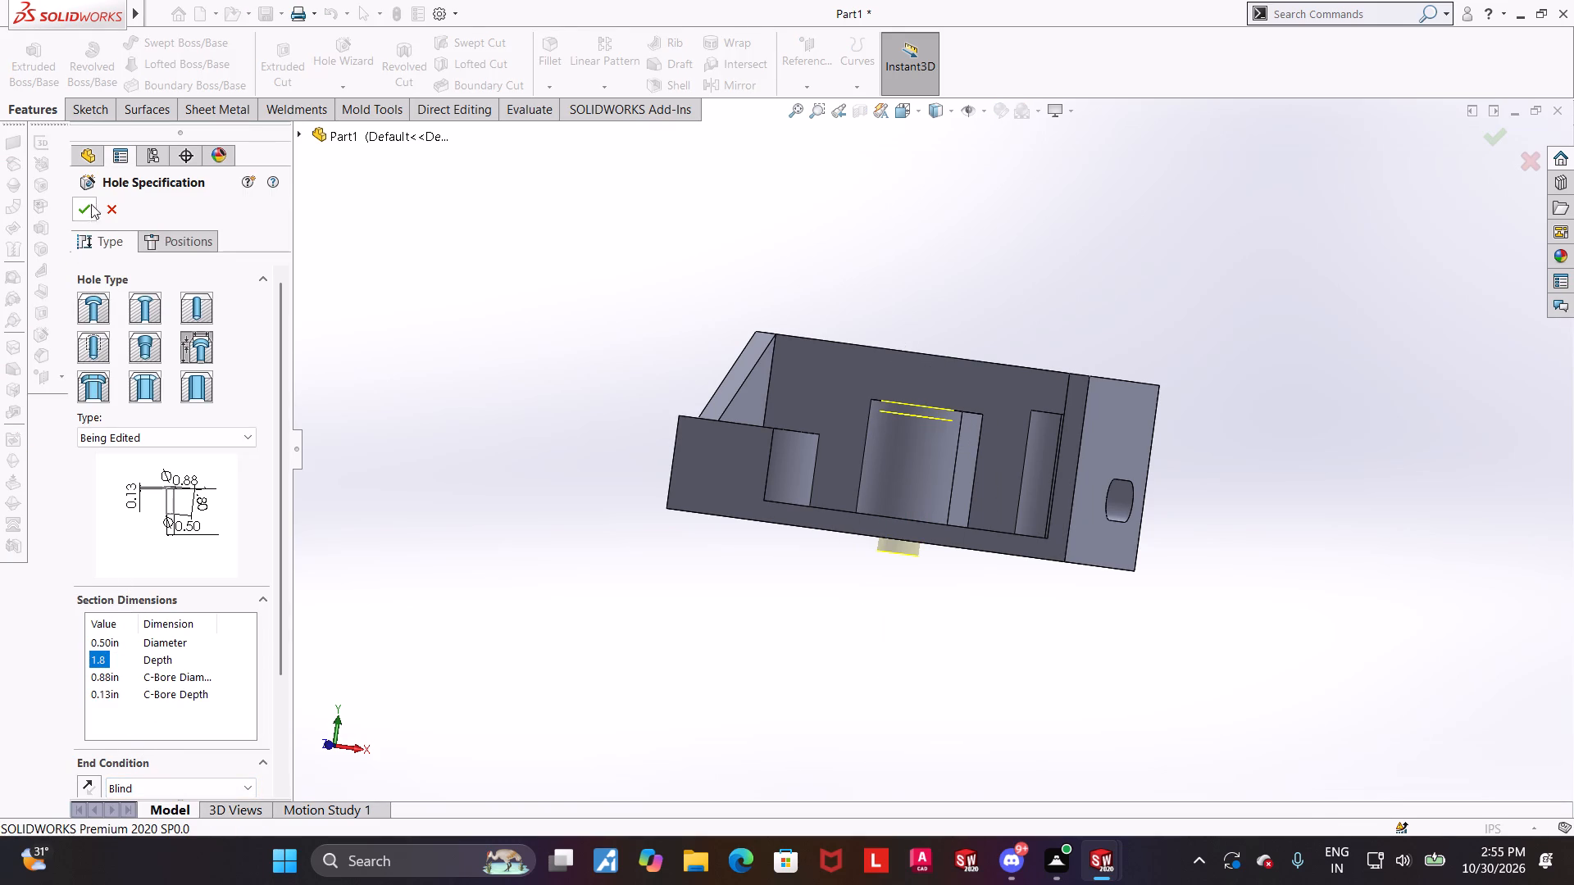
pyautogui.click(91, 204)
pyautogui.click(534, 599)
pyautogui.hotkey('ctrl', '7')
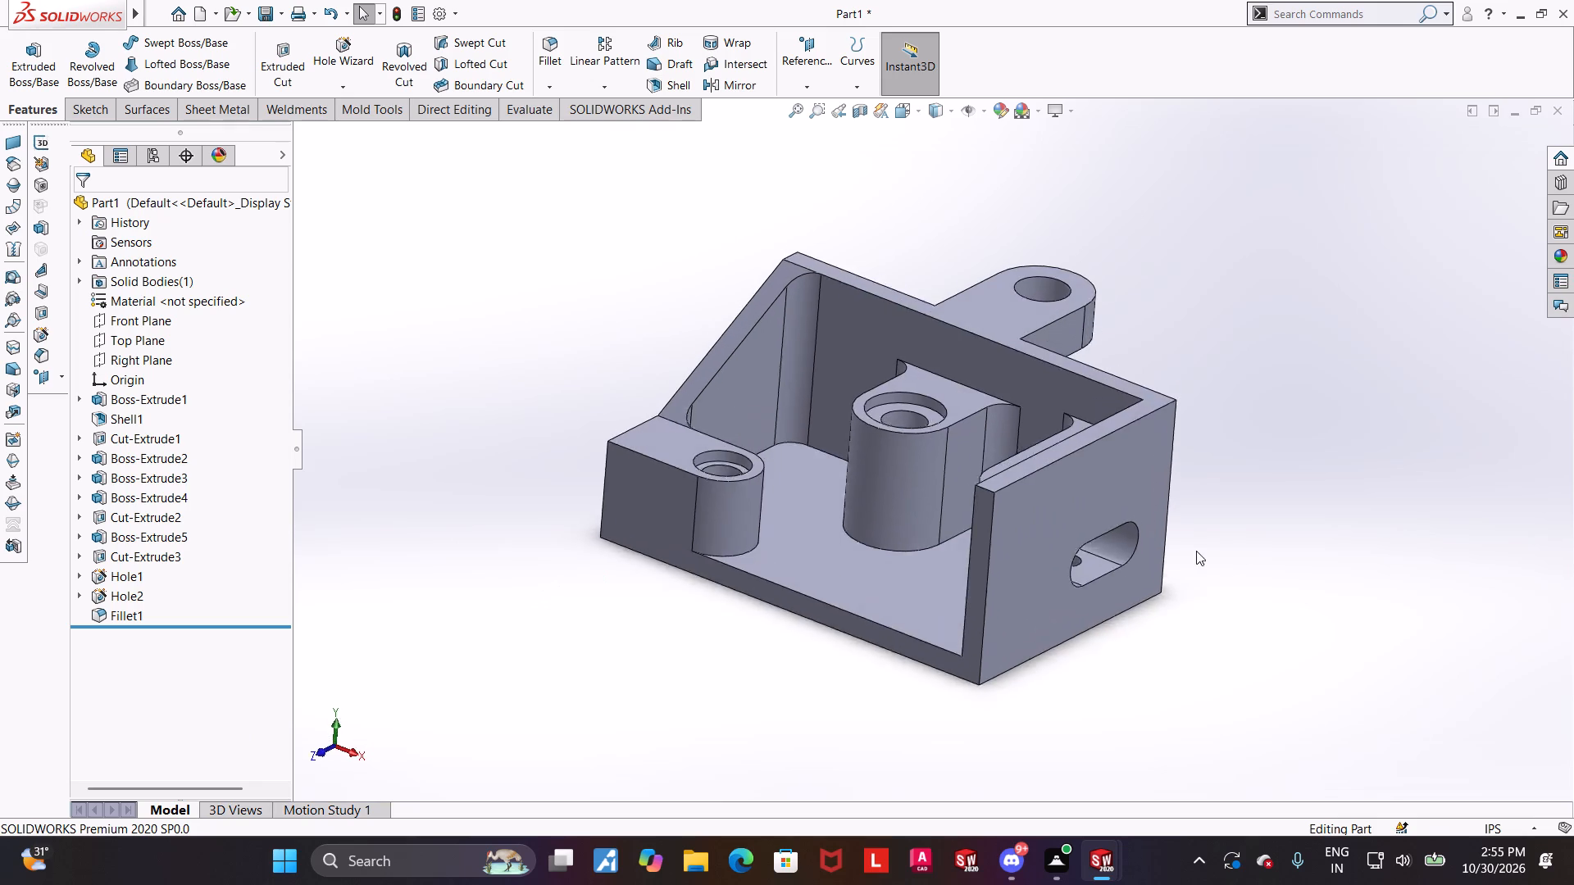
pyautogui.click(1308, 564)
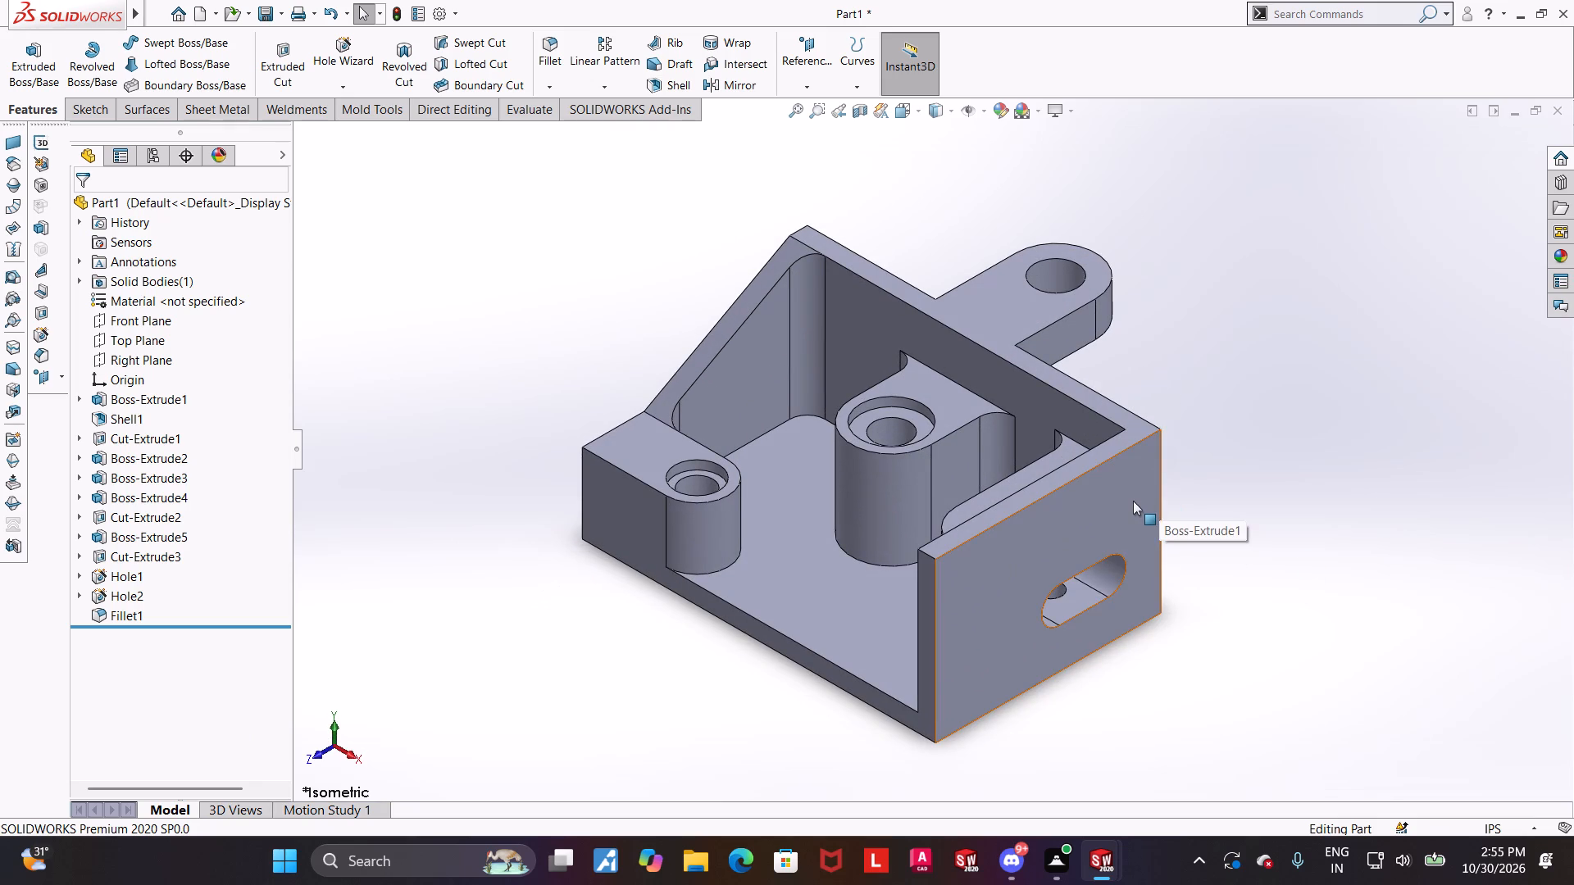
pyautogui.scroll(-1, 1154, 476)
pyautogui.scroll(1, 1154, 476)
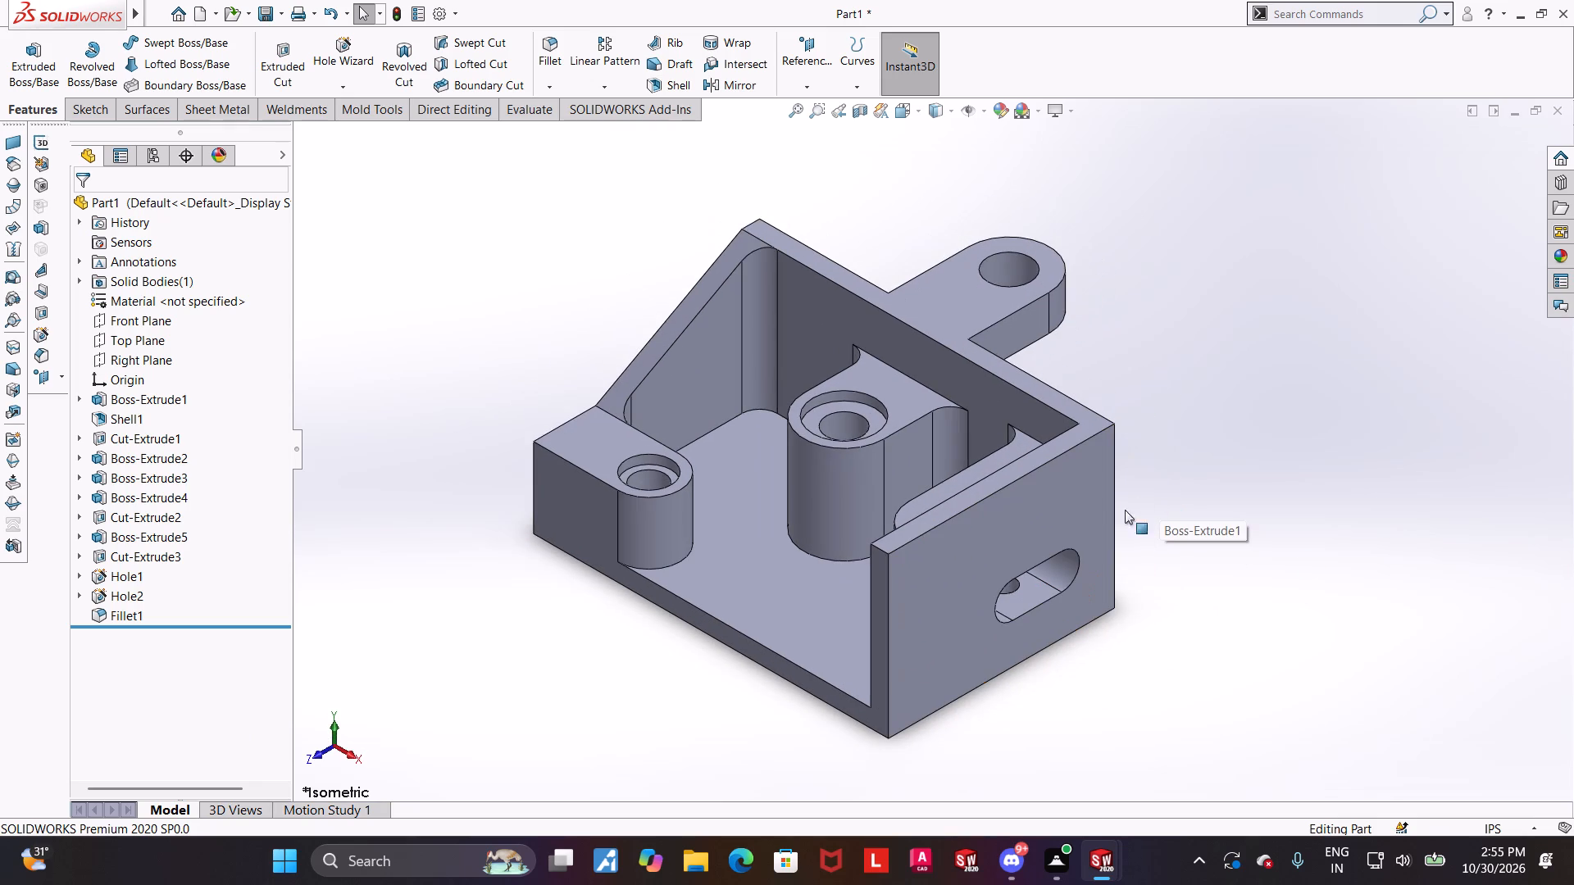
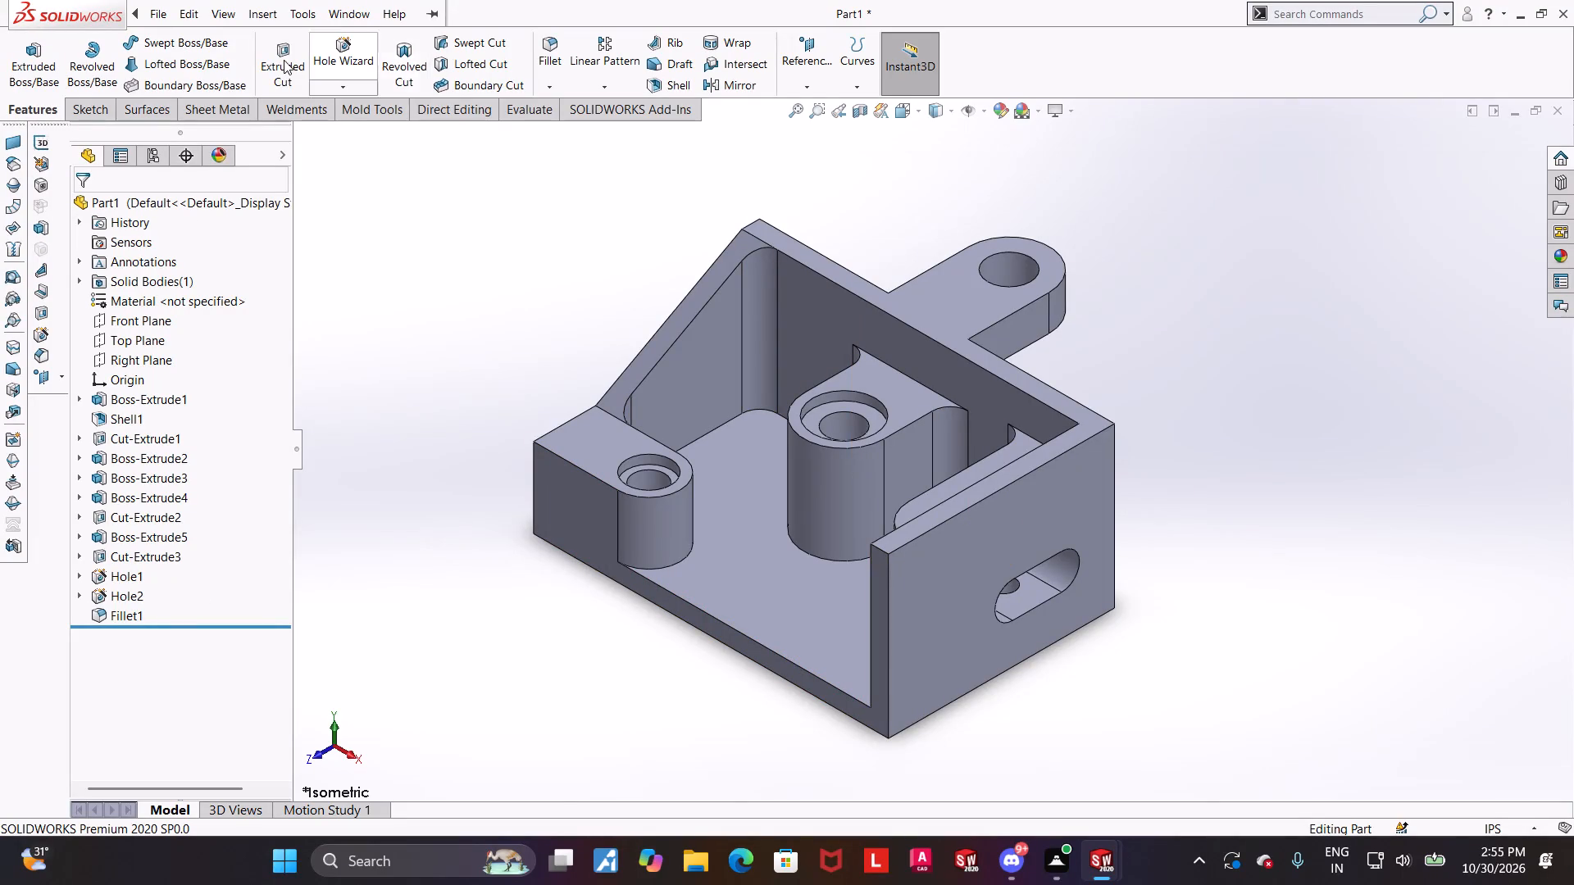
# Save the part under the name pocket anchor housing as a SOLIDWORKS Part in the Downloads folder.
pyautogui.click(189, 222)
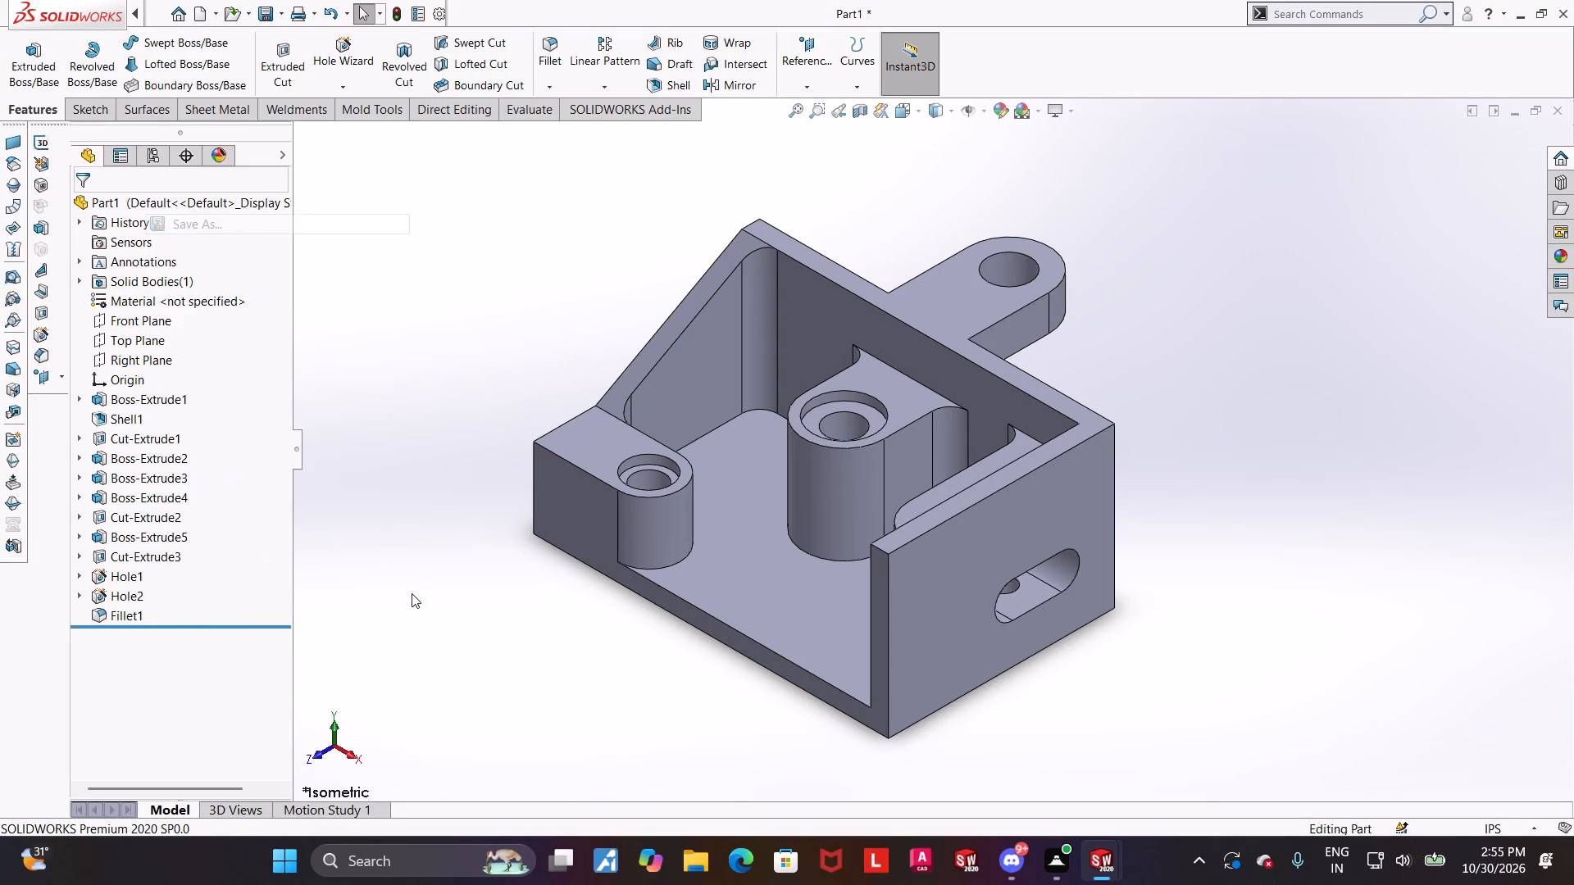
pyautogui.write('pocket anchor hosu')
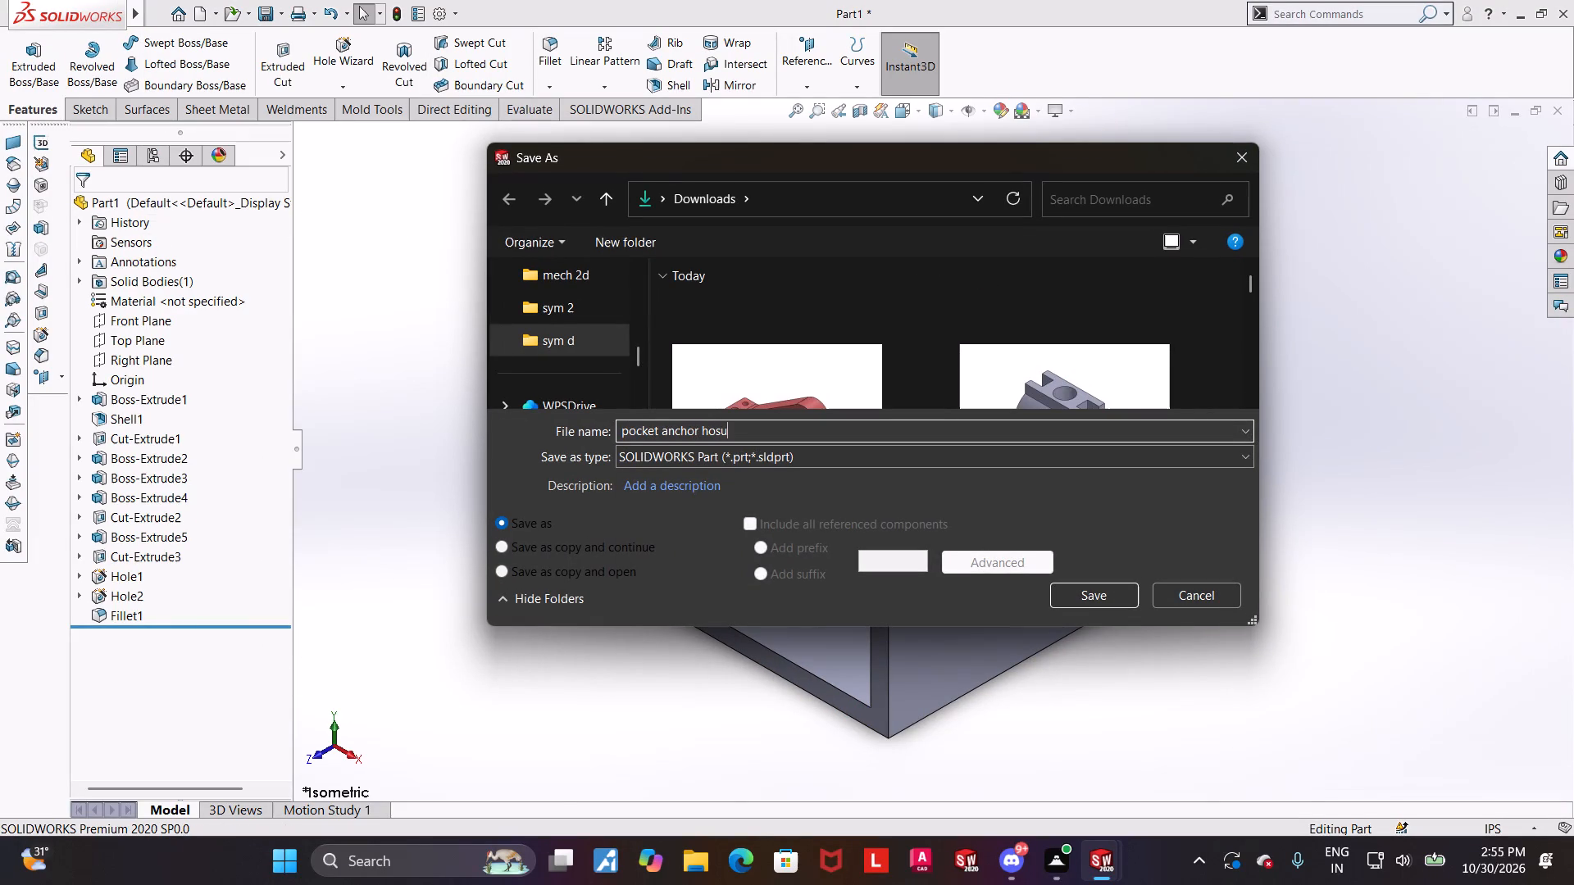
pyautogui.press('BackSpace')
pyautogui.press('BackSpace')
pyautogui.write('using')
pyautogui.press('Return')
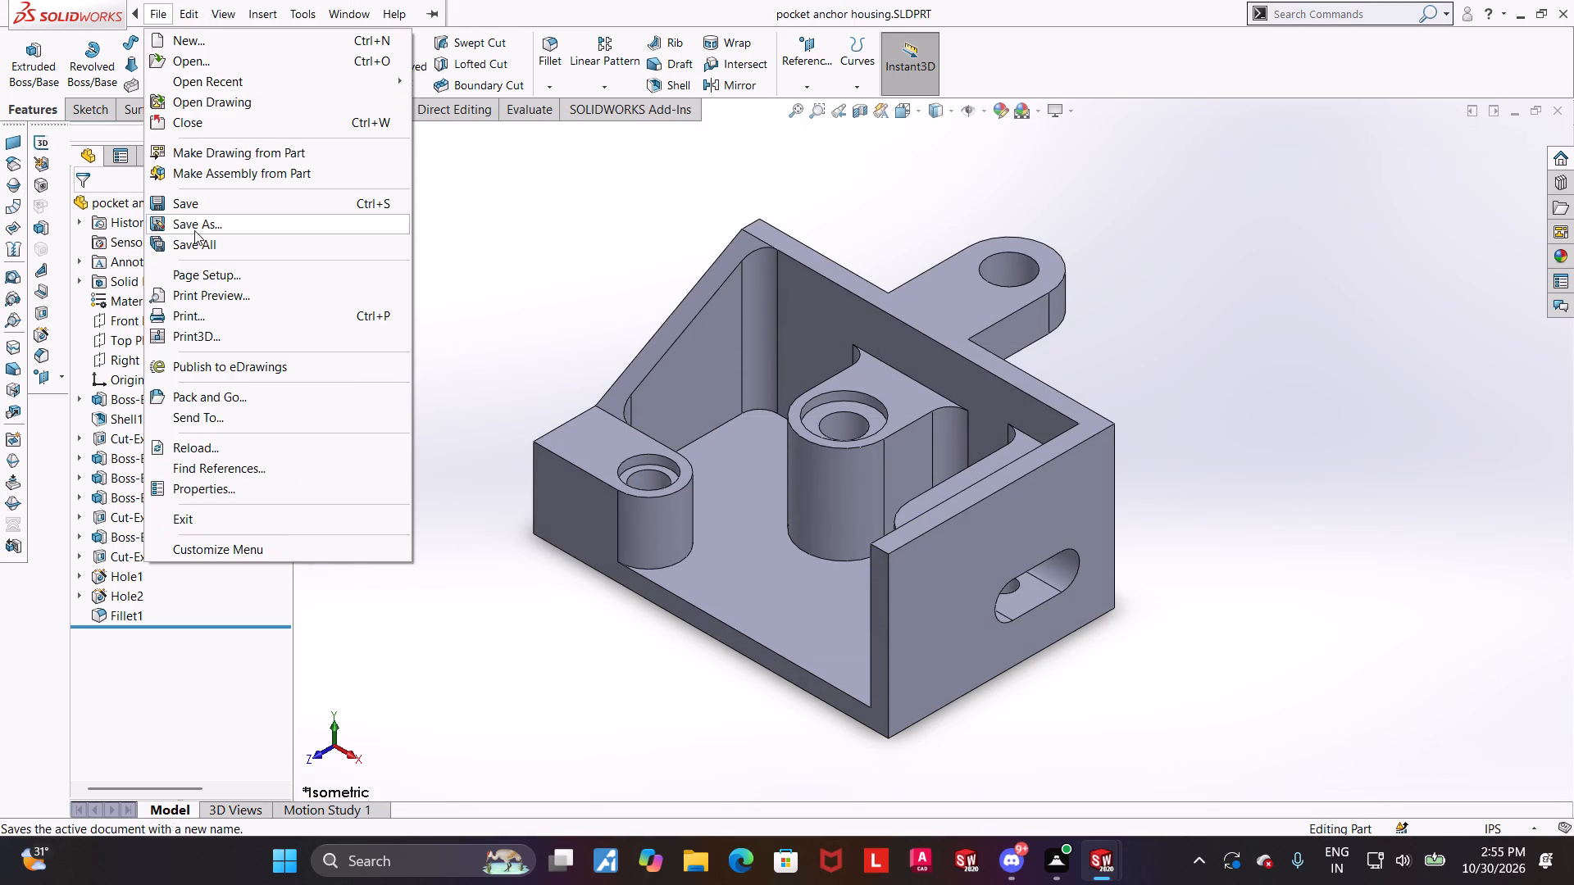
# Save a copy of the pocket anchor housing in Adobe Portable Document Format (*.pdf).
pyautogui.click(194, 231)
pyautogui.click(656, 456)
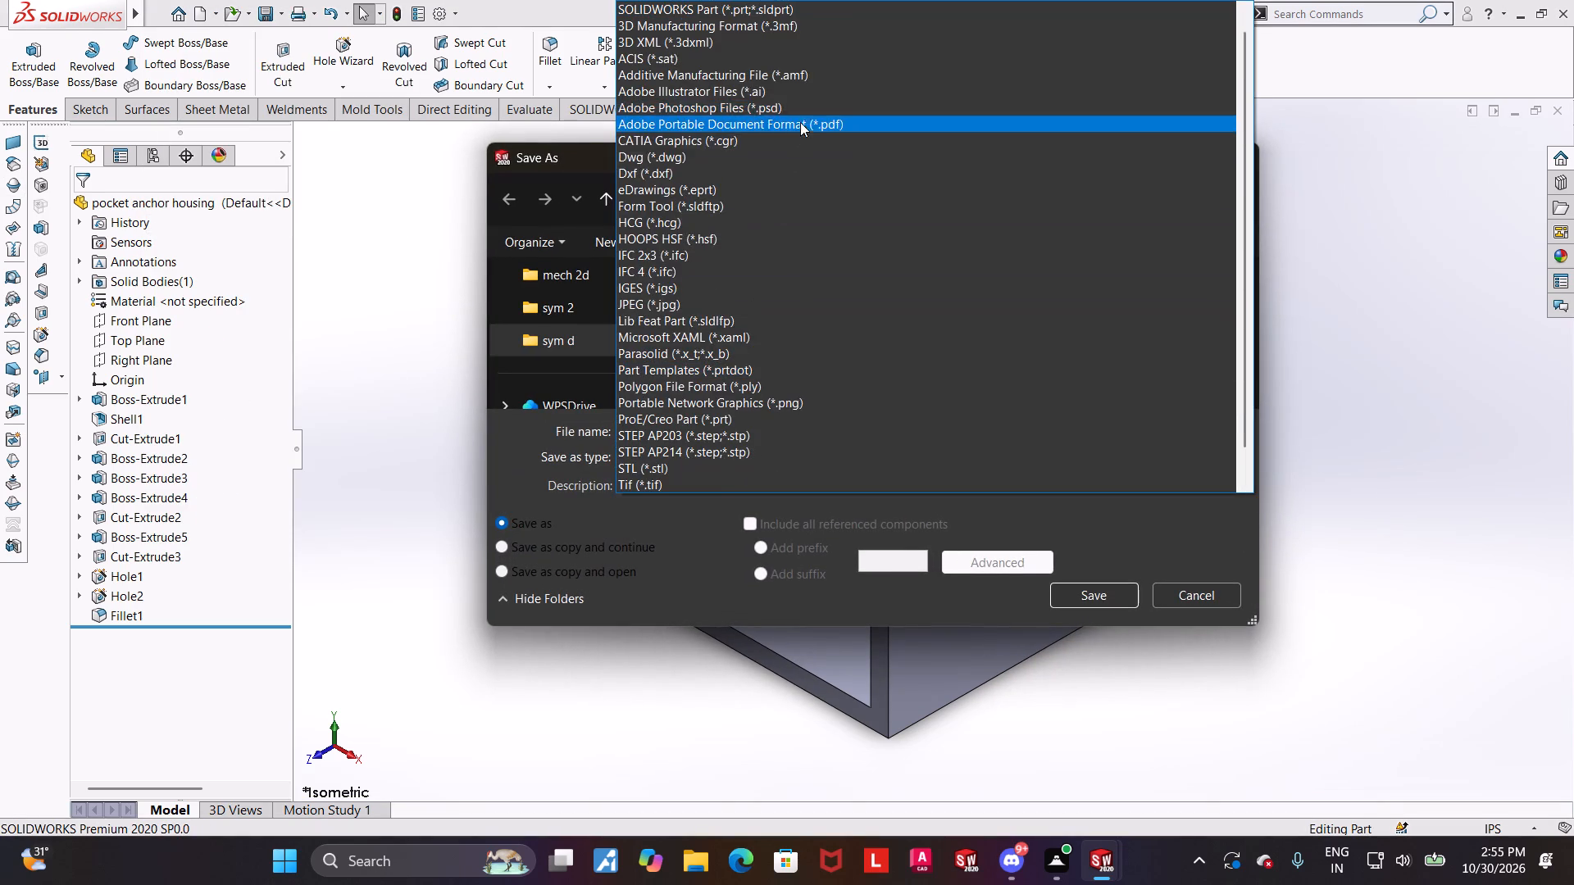
pyautogui.click(803, 131)
pyautogui.click(1131, 634)
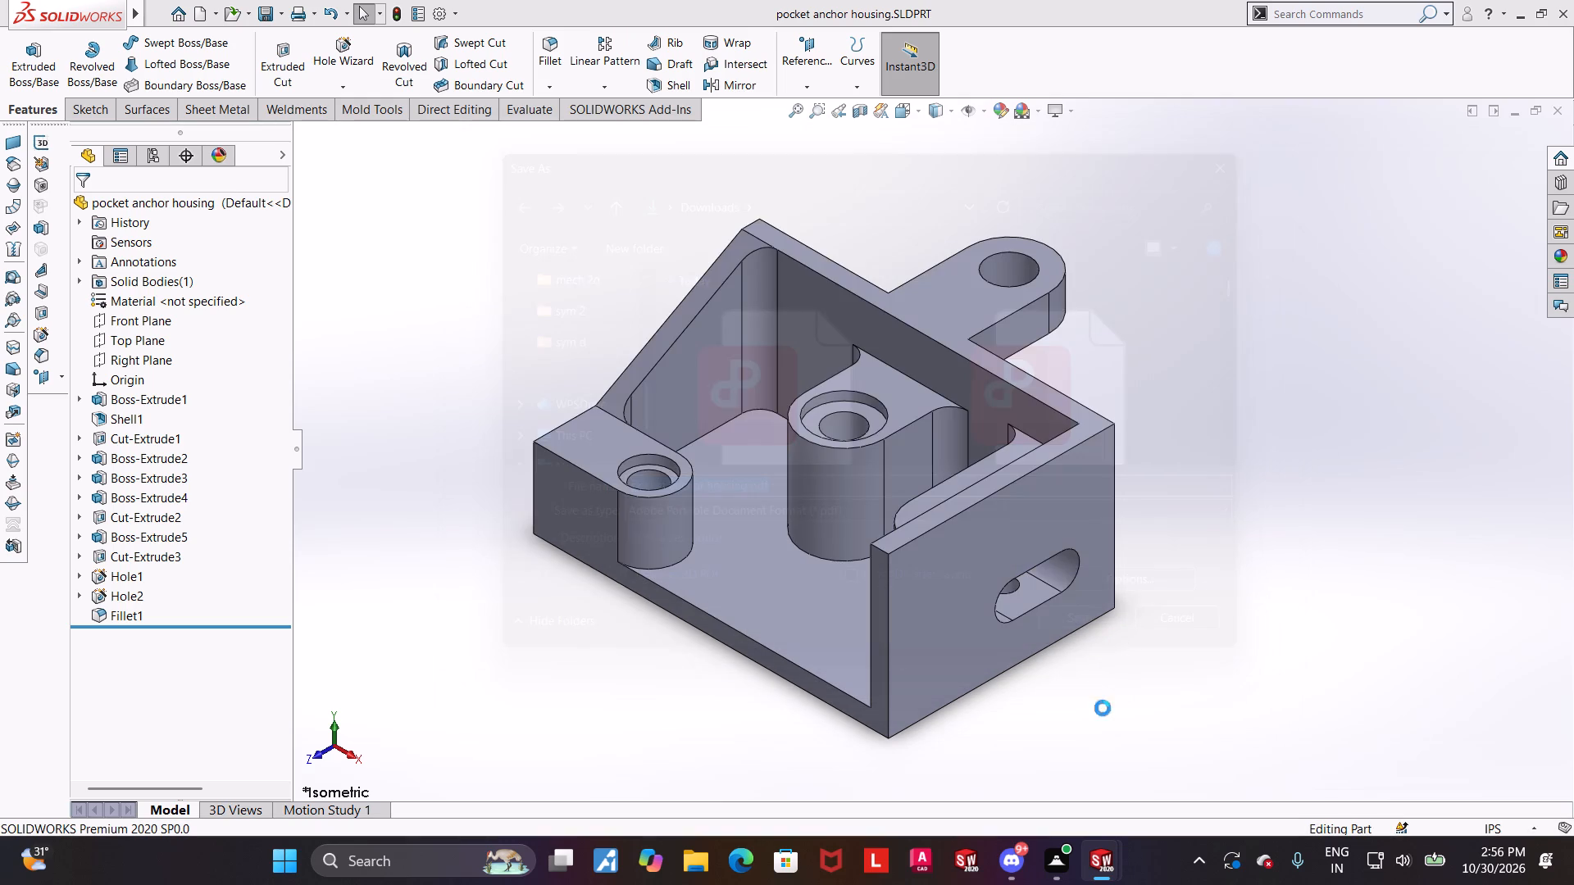